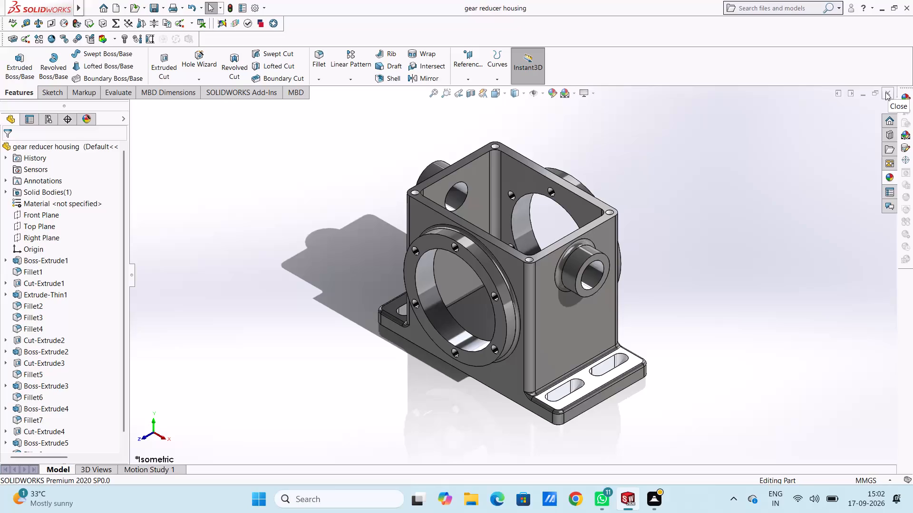
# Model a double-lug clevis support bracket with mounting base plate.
# Close the gear reducer housing model and create a new part document.
pyautogui.click(885, 92)
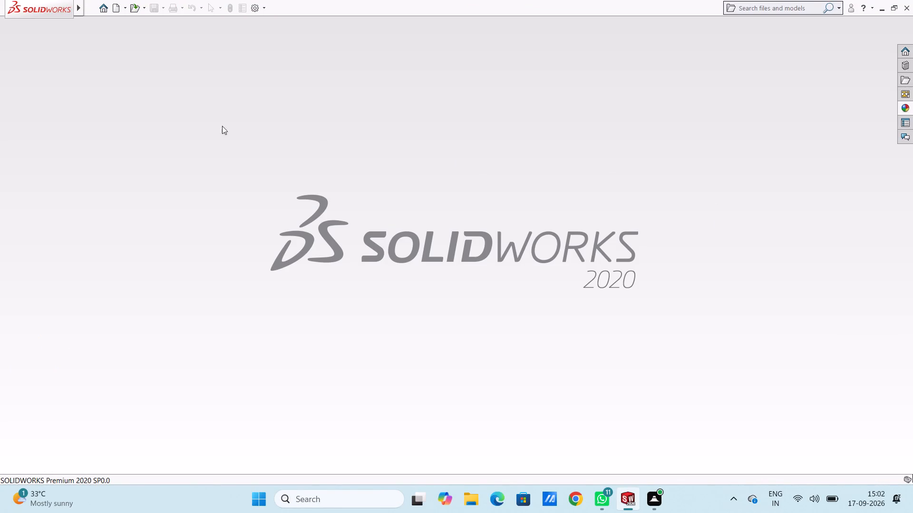
pyautogui.click(120, 10)
pyautogui.click(383, 370)
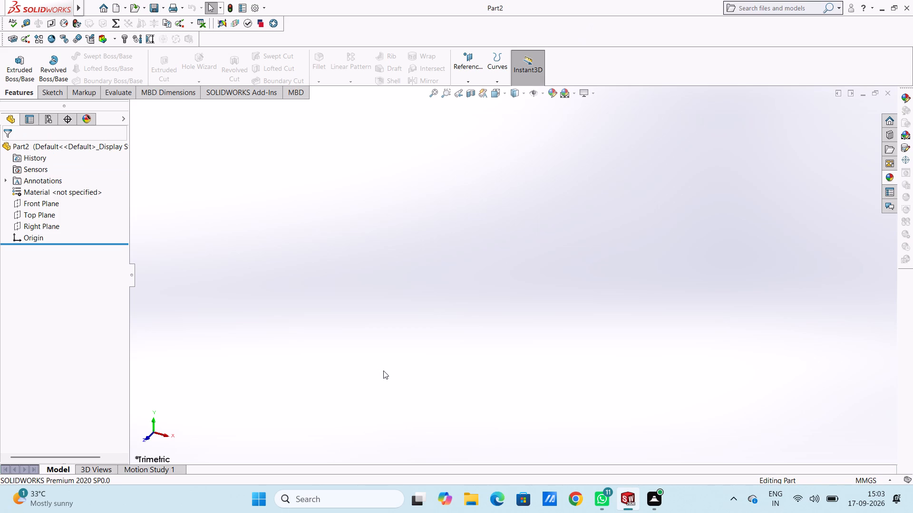
# Start a sketch on the Top Plane and draw a center rectangle from the origin, 60 mm high and 56 mm wide.
pyautogui.click(52, 217)
pyautogui.click(57, 208)
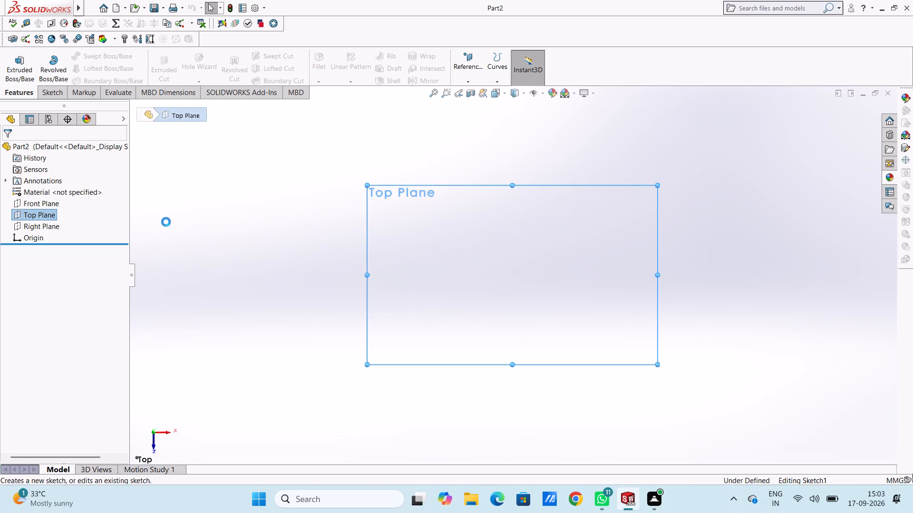
pyautogui.click(166, 221)
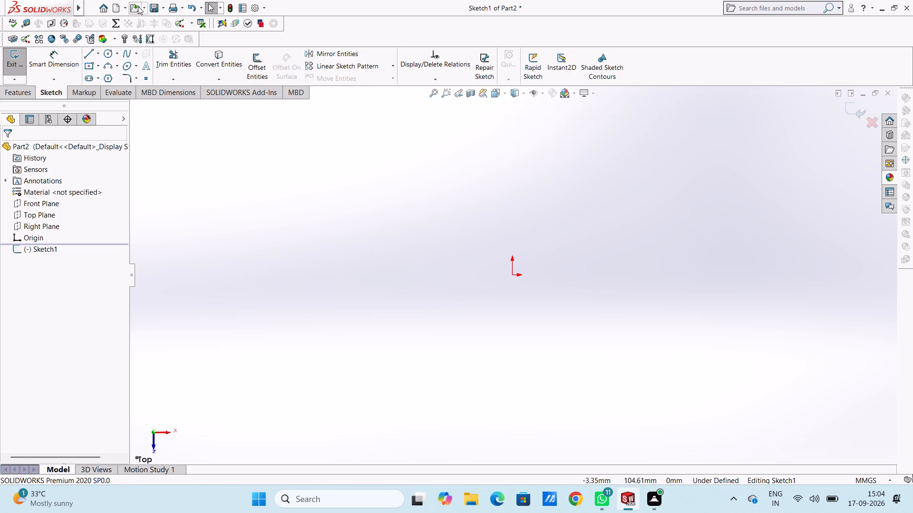
pyautogui.click(87, 67)
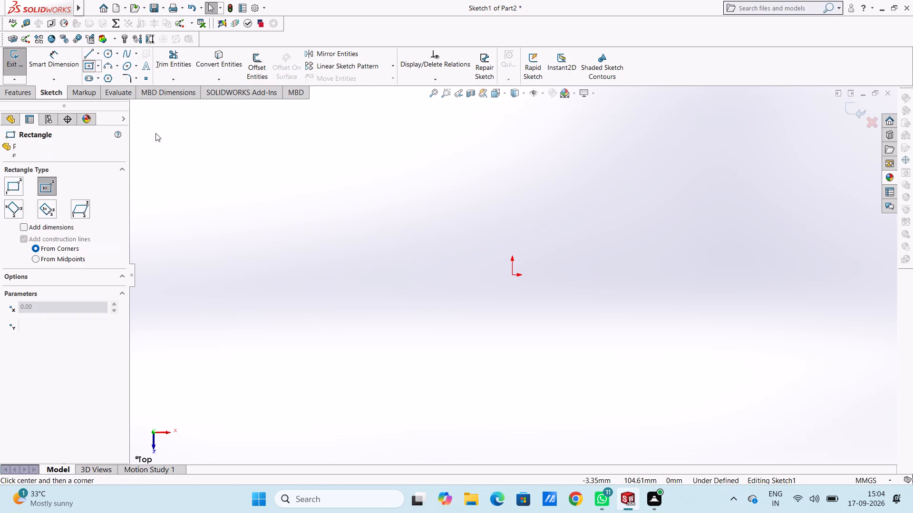
pyautogui.click(510, 275)
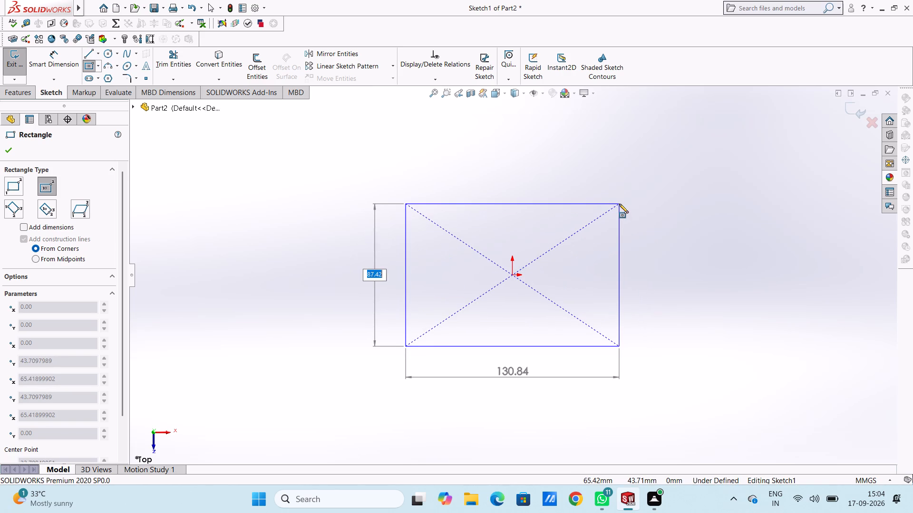
pyautogui.write('60')
pyautogui.press('Return')
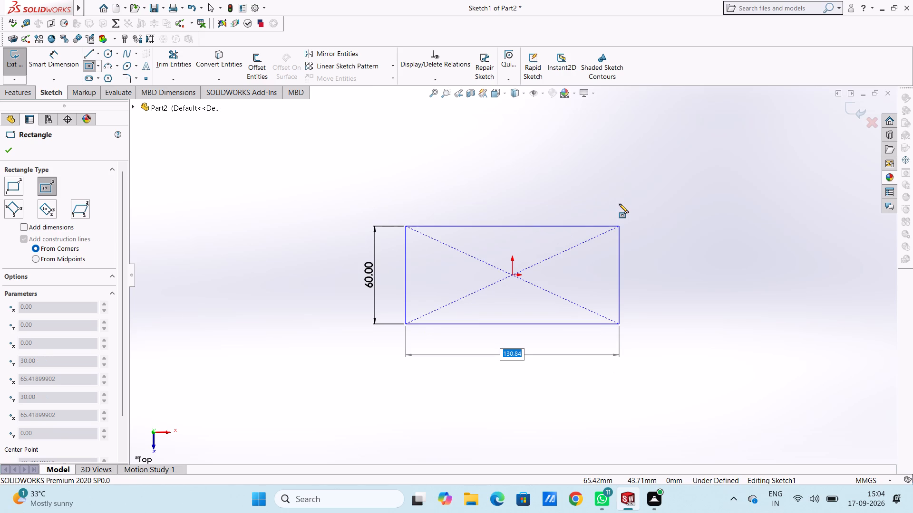
pyautogui.write('56')
pyautogui.press('Return')
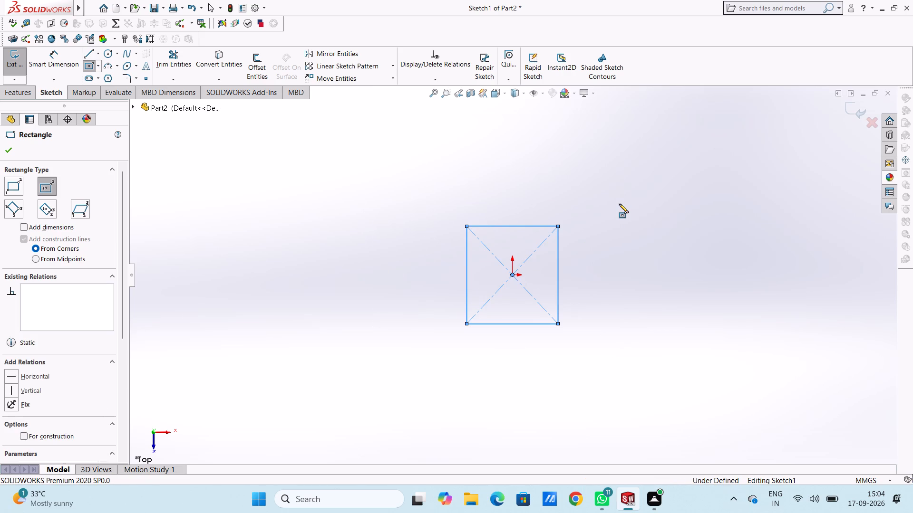
# Add Smart Dimensions to the rectangle's left vertical side and its bottom edge, keeping the drawn sizes.
pyautogui.scroll(-5, 542, 271)
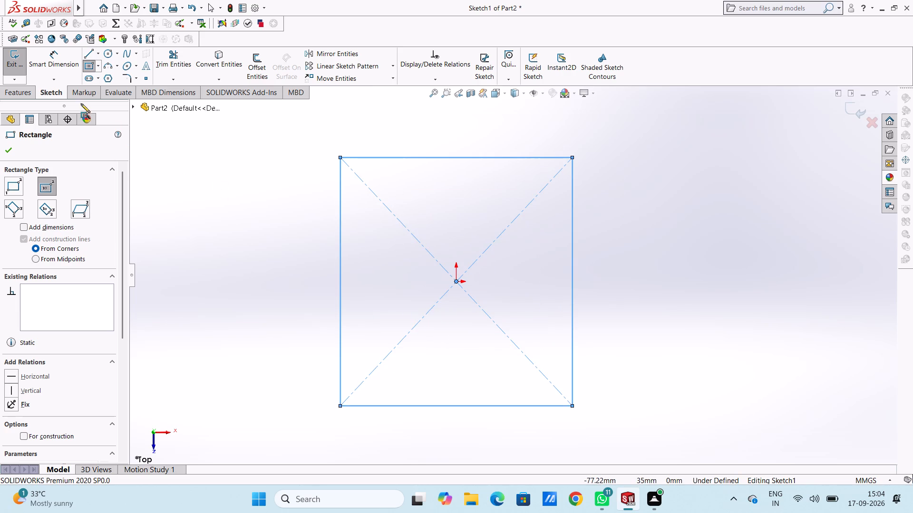
pyautogui.click(60, 60)
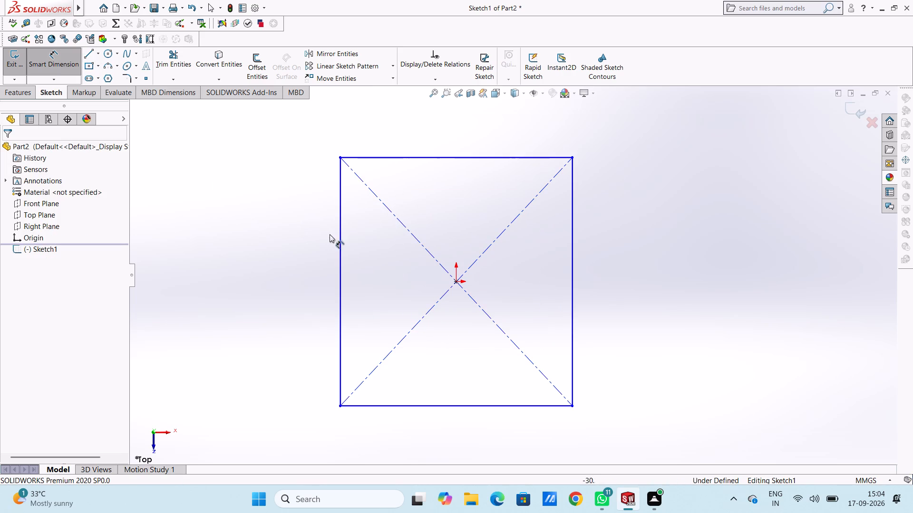
pyautogui.click(339, 240)
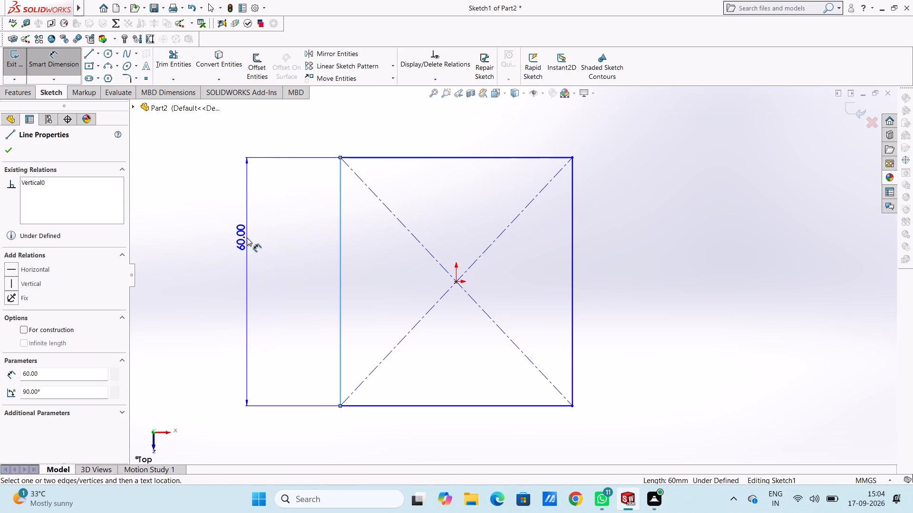
pyautogui.click(247, 237)
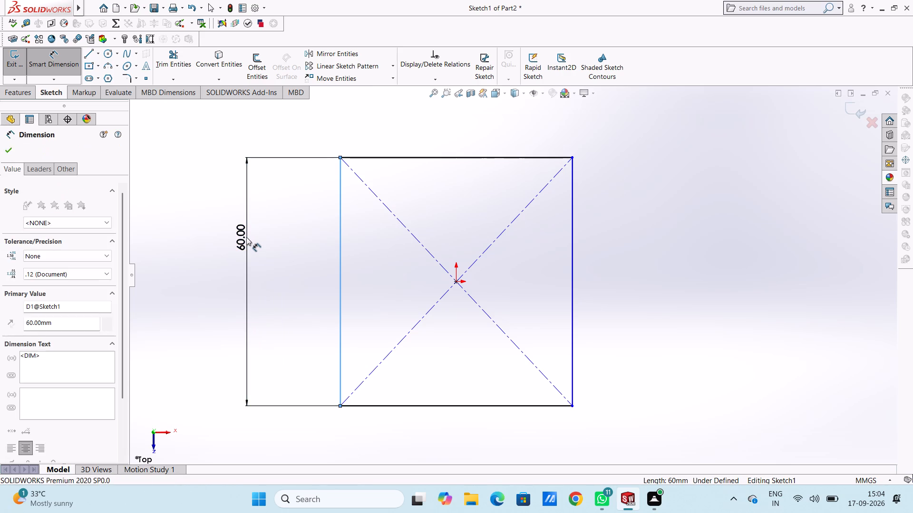
pyautogui.click(205, 228)
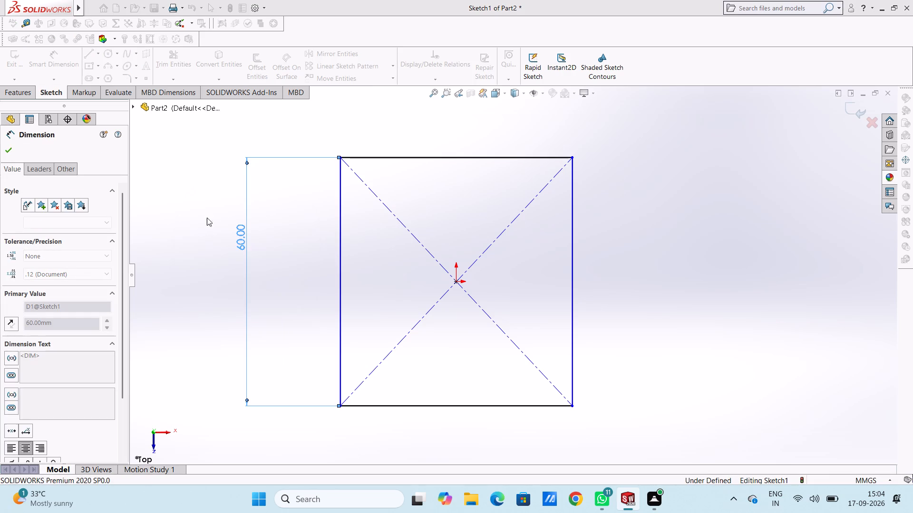
pyautogui.click(208, 202)
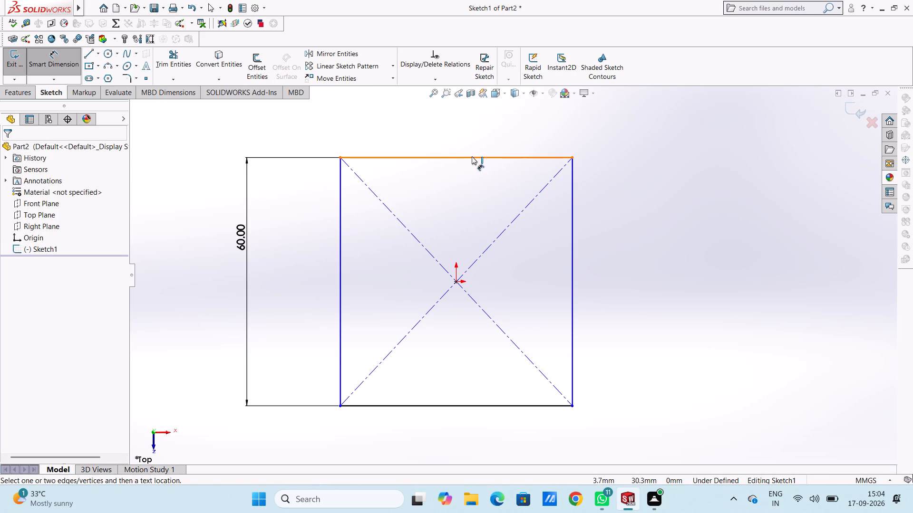
pyautogui.moveTo(471, 257); pyautogui.dragTo(480, 321)
pyautogui.moveTo(477, 406); pyautogui.dragTo(481, 439)
pyautogui.scroll(3, 482, 440)
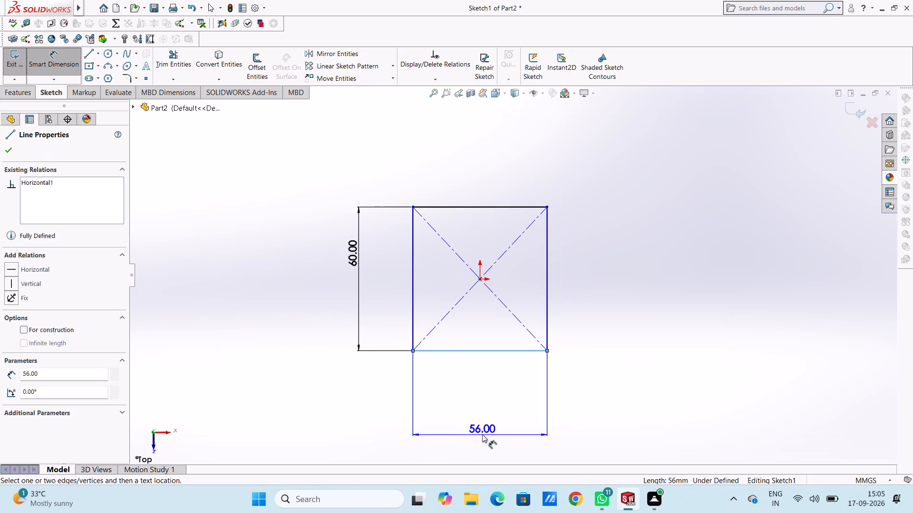
pyautogui.click(483, 434)
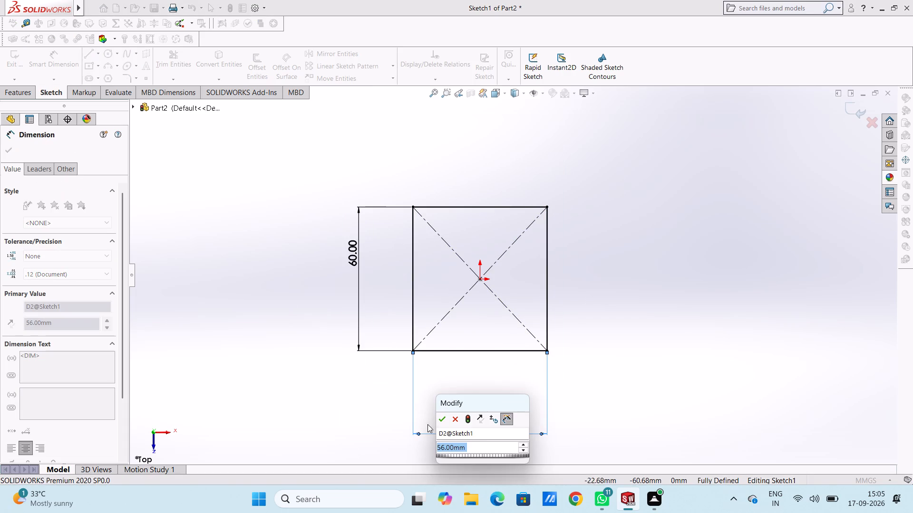
pyautogui.click(441, 418)
pyautogui.click(438, 404)
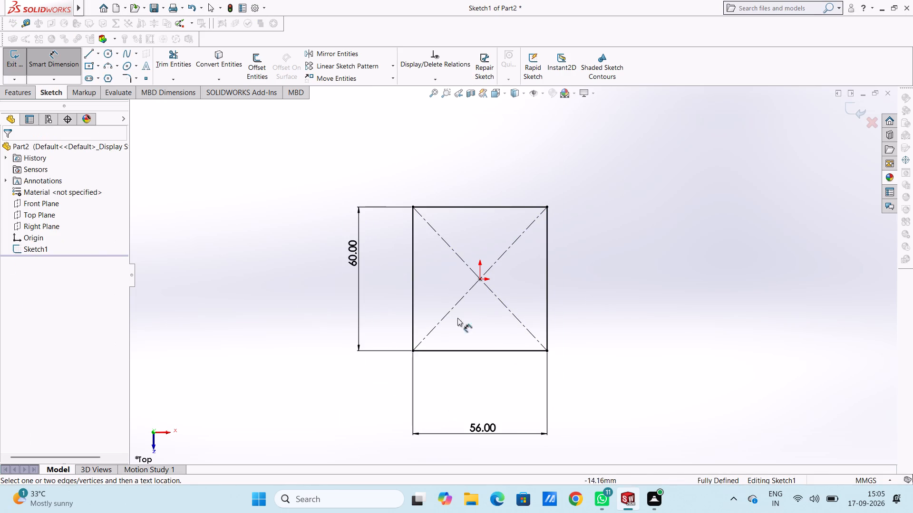
# Draw a vertical midpoint line along the rectangle's left side, centred on that side's midpoint, with a half-length of 25 mm.
pyautogui.scroll(-4, 506, 266)
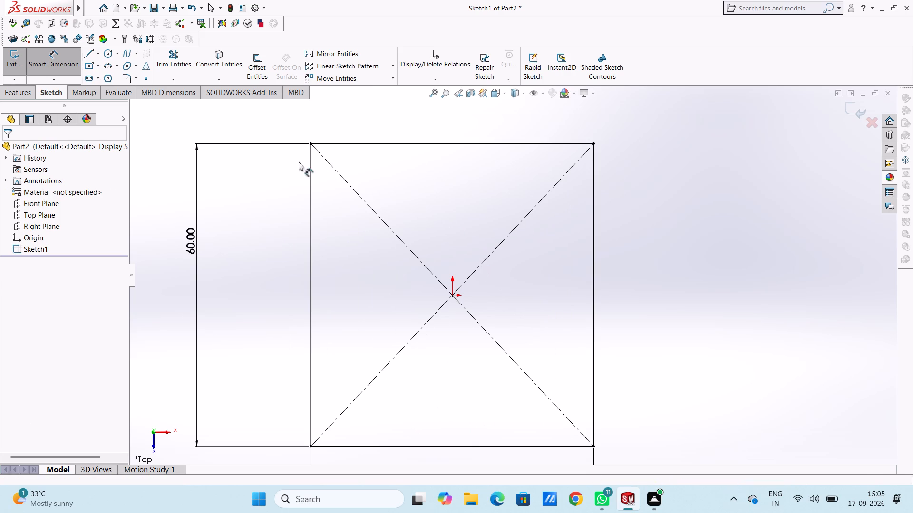
pyautogui.click(94, 56)
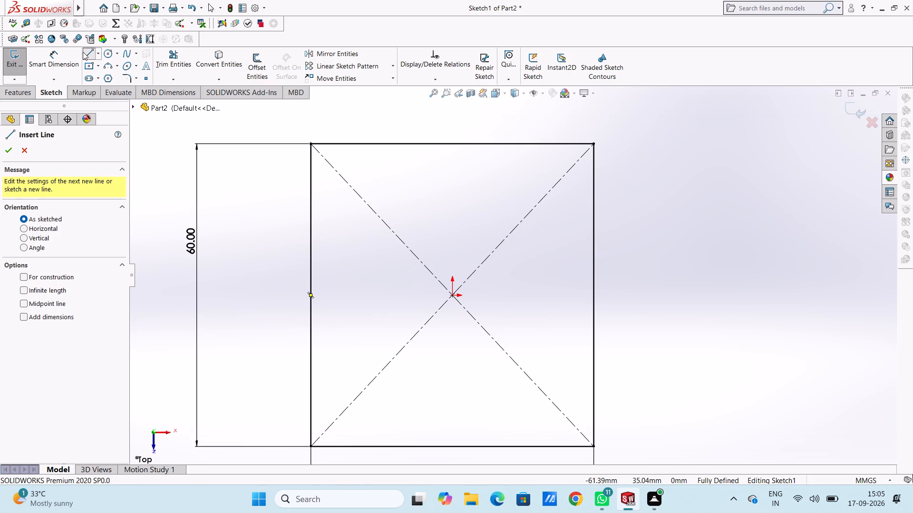
pyautogui.click(97, 54)
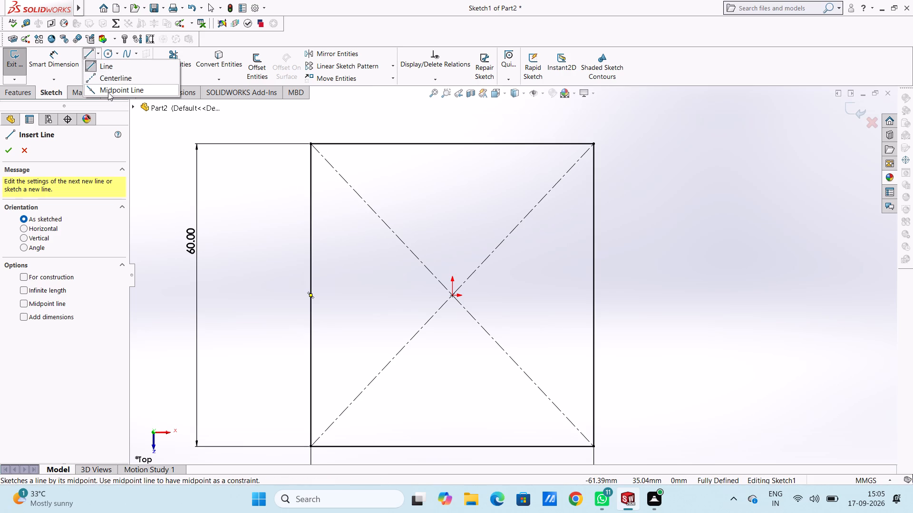
pyautogui.click(108, 92)
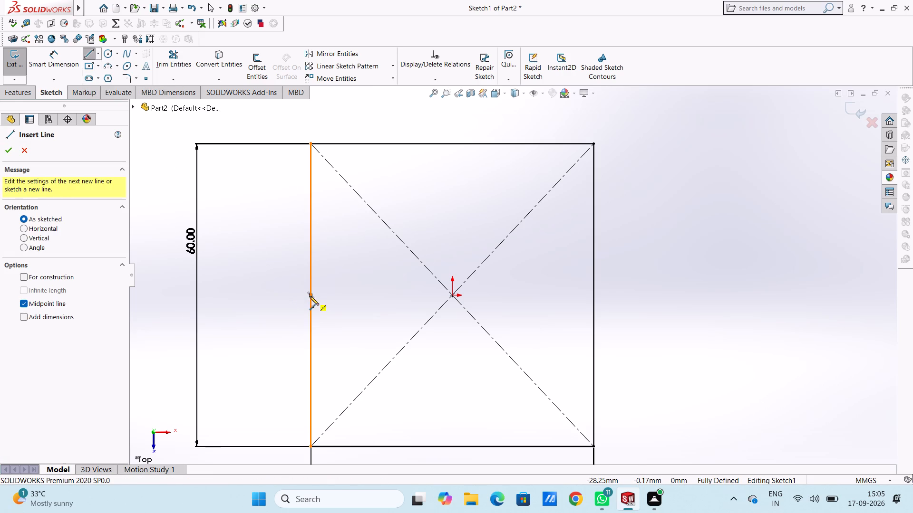
pyautogui.click(310, 296)
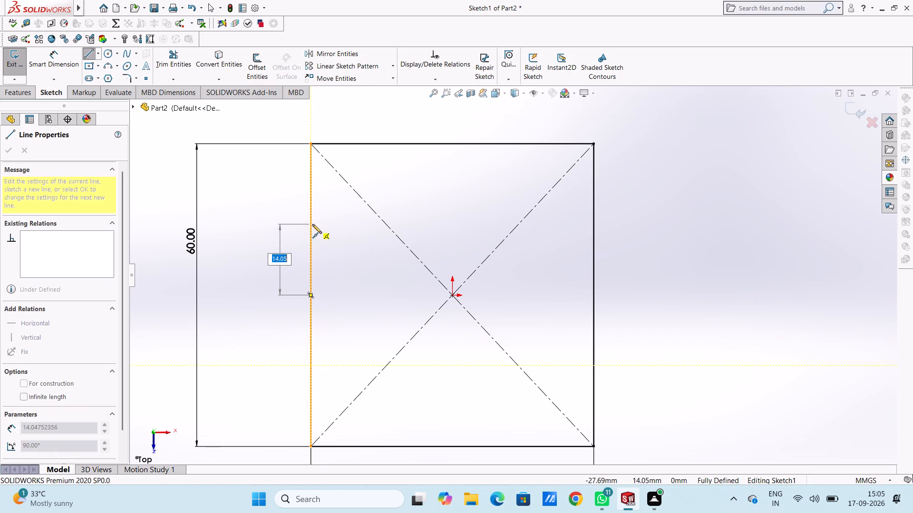
pyautogui.write('25')
pyautogui.press('Return')
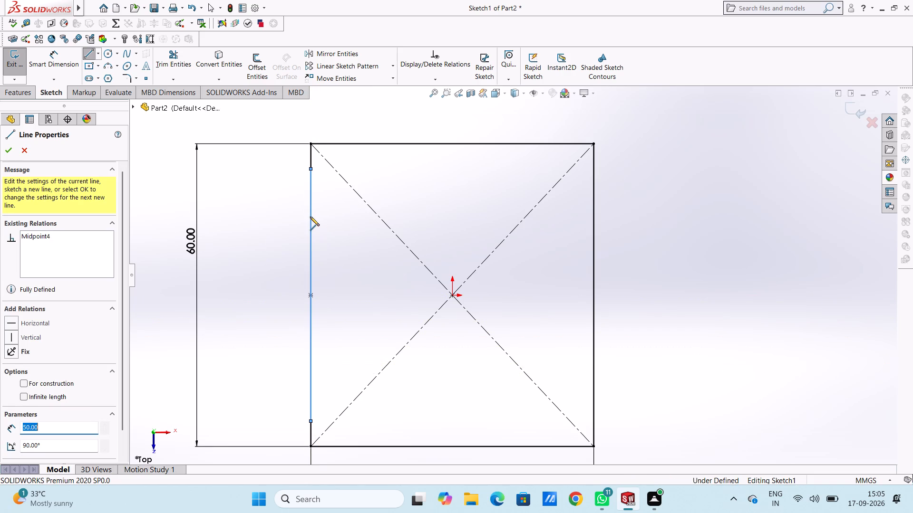
pyautogui.scroll(3, 310, 217)
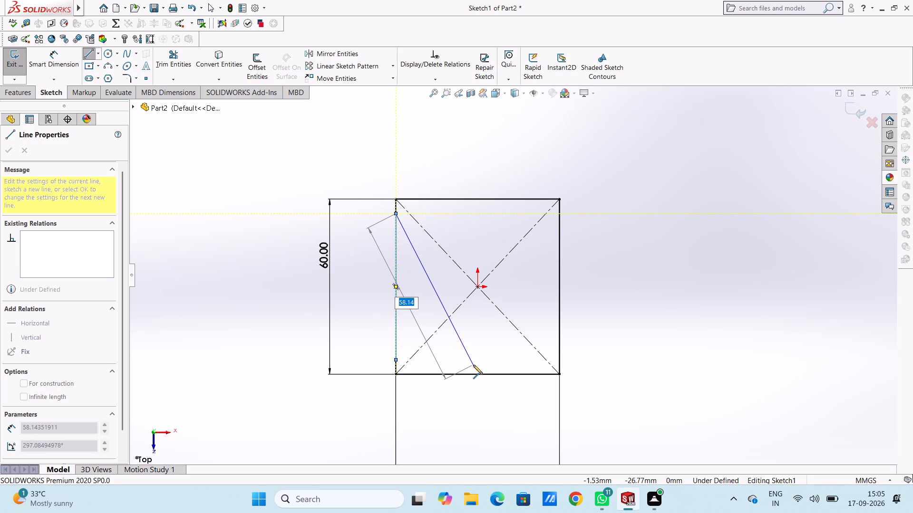
pyautogui.press('Escape')
pyautogui.press('Escape')
# Draw a horizontal midpoint line along the rectangle's top edge, centred on that edge's midpoint, with a half-length of 13.5 mm.
pyautogui.scroll(-2, 455, 205)
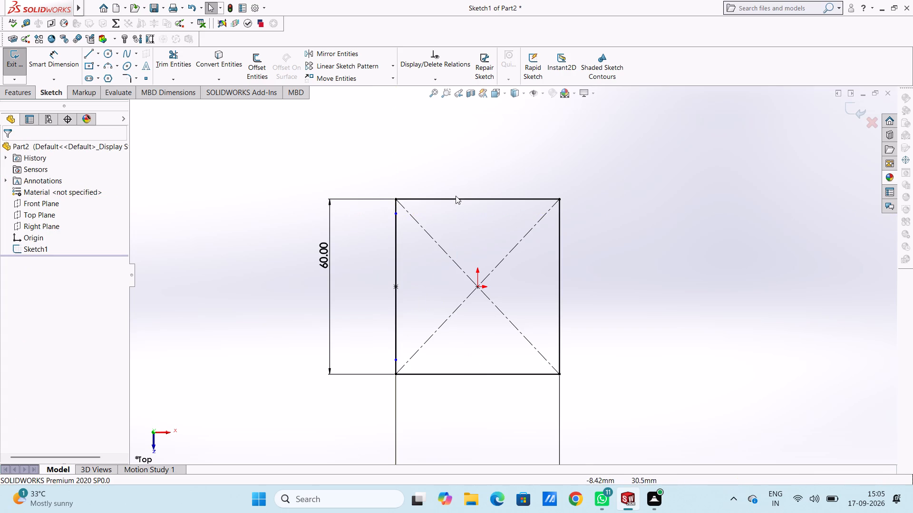
pyautogui.scroll(-4, 456, 196)
pyautogui.scroll(5, 422, 310)
pyautogui.scroll(-3, 497, 426)
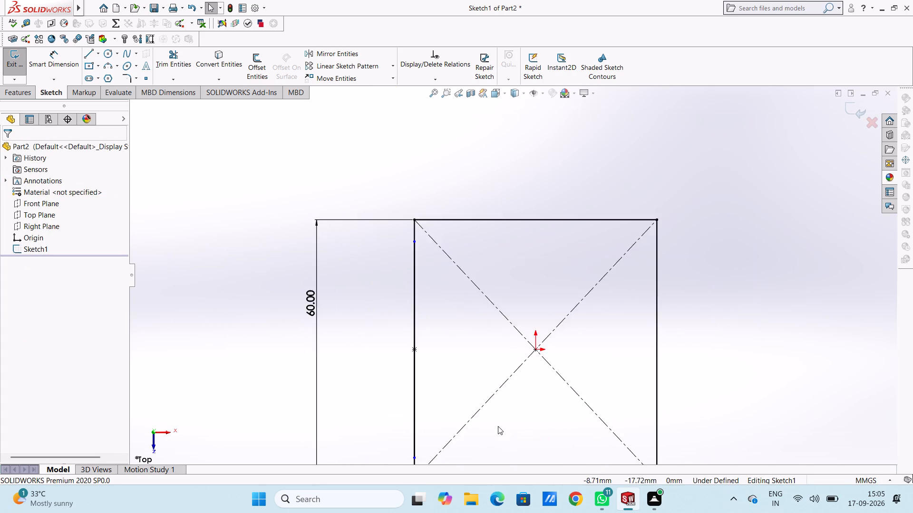
pyautogui.scroll(-2, 498, 426)
pyautogui.scroll(7, 503, 412)
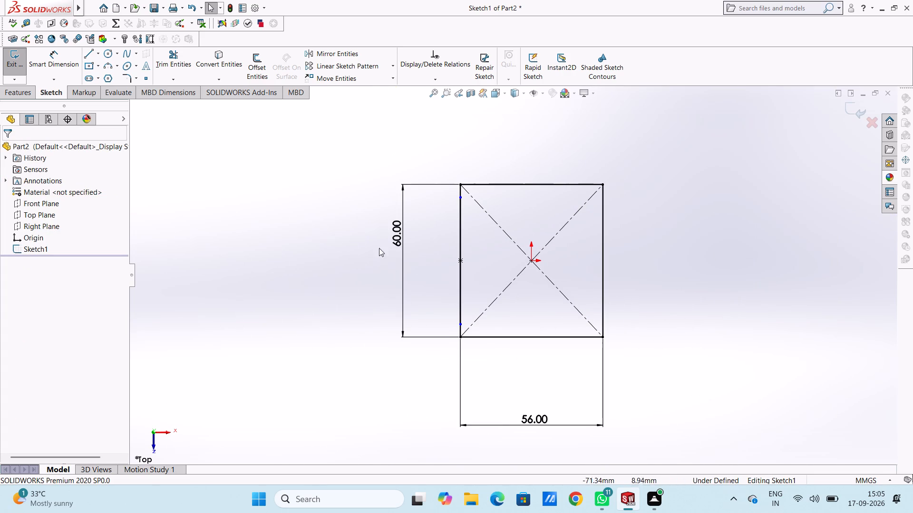
pyautogui.scroll(-3, 529, 270)
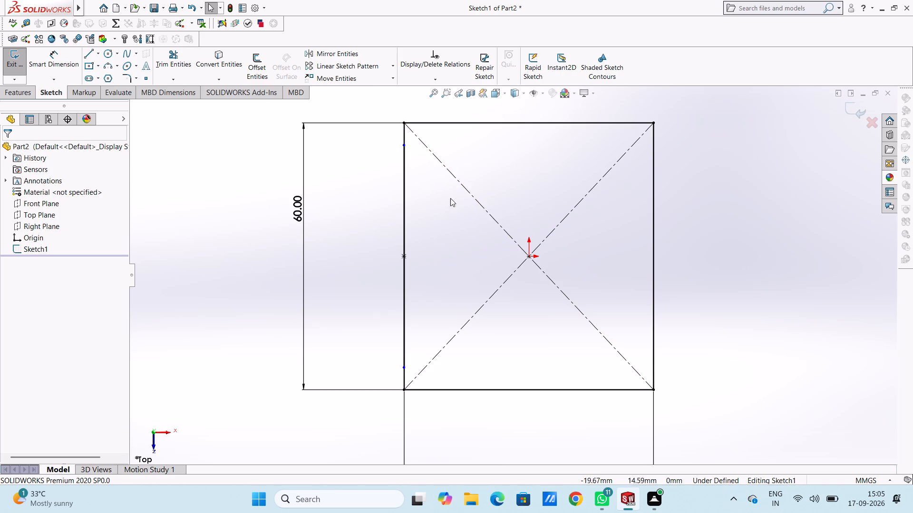
pyautogui.scroll(2, 495, 190)
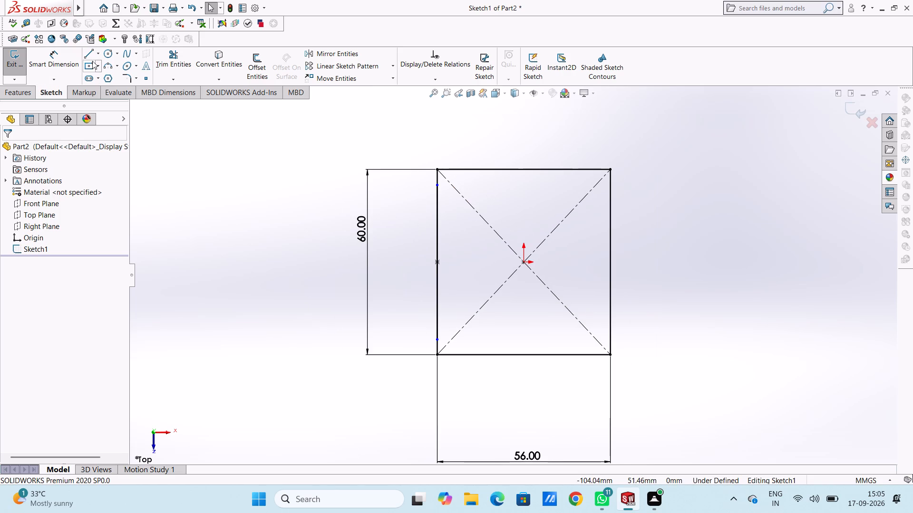
pyautogui.click(99, 57)
pyautogui.click(108, 91)
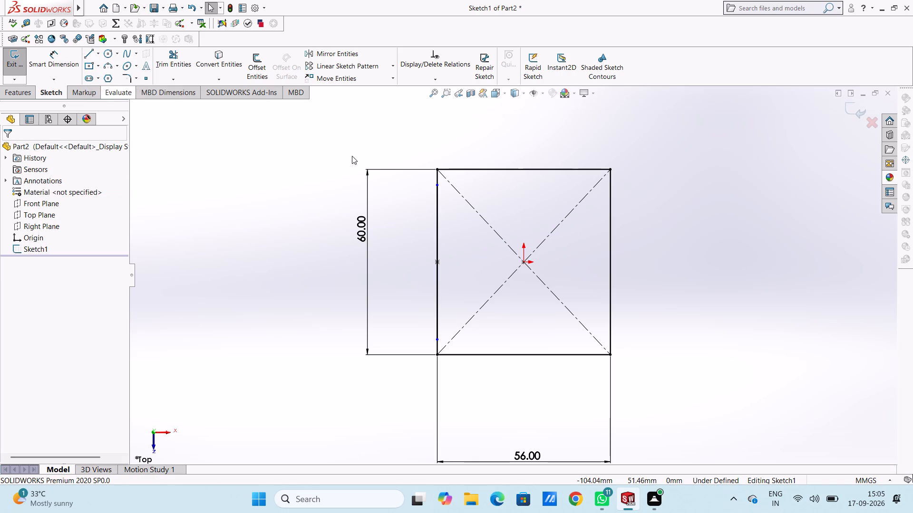
pyautogui.click(523, 169)
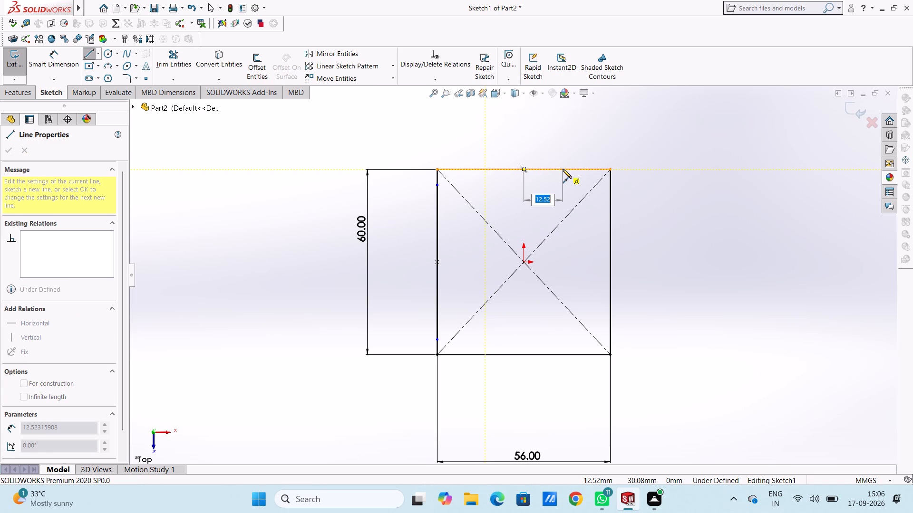
pyautogui.write('13.5')
pyautogui.press('Return')
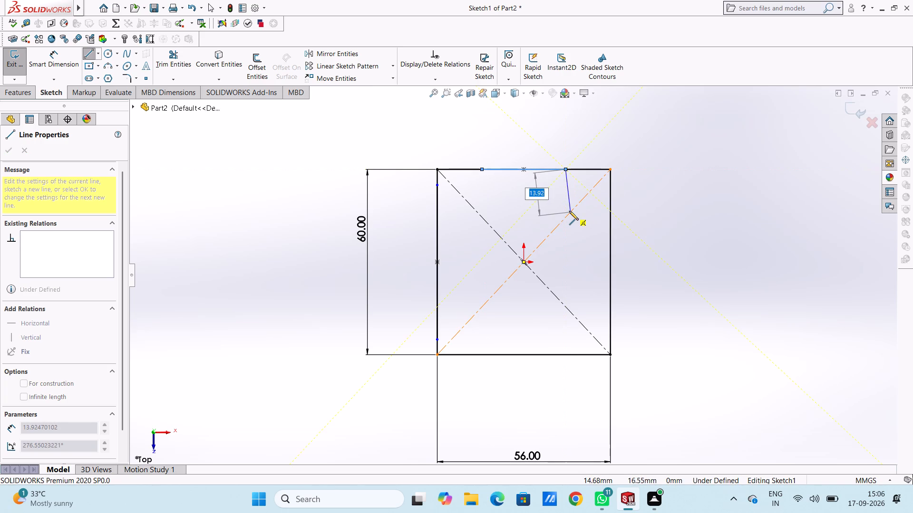
pyautogui.press('Escape')
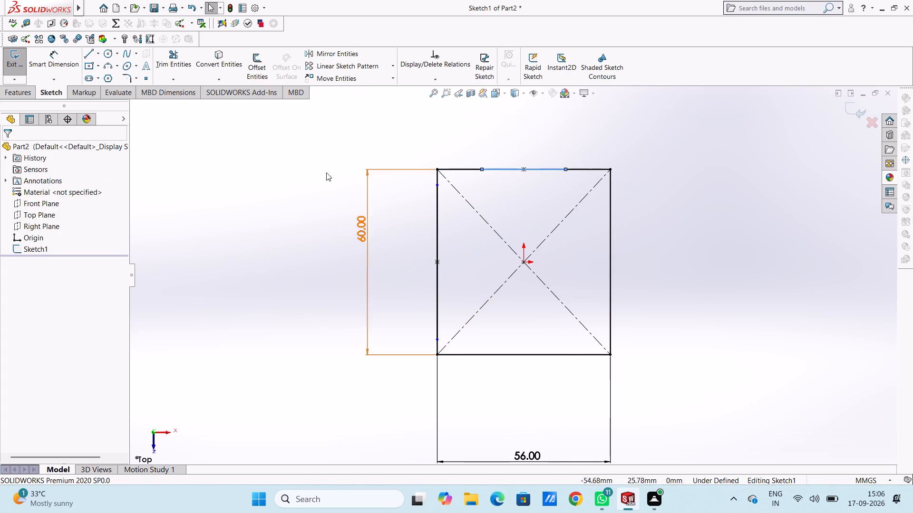
# Draw a vertical midpoint line along the rectangle's right side, centred on that side's midpoint, with a half-length of 18 mm.
pyautogui.click(97, 57)
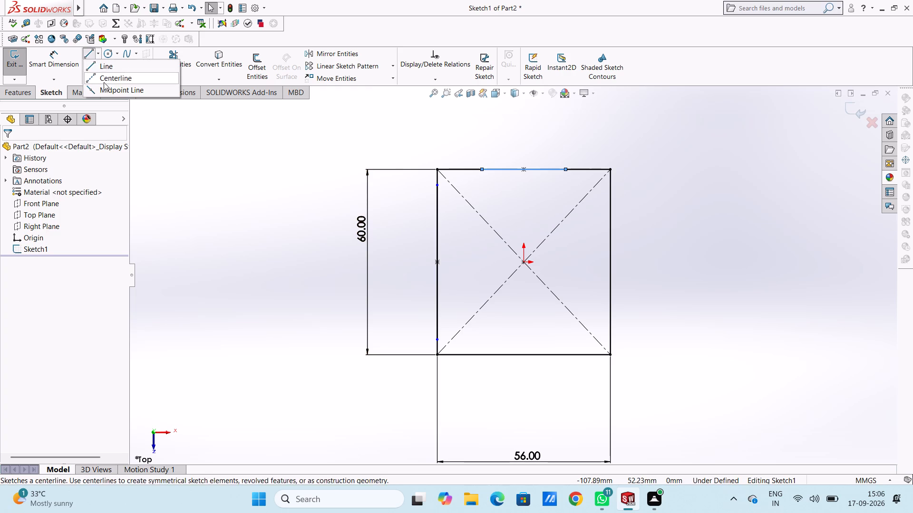
pyautogui.click(108, 89)
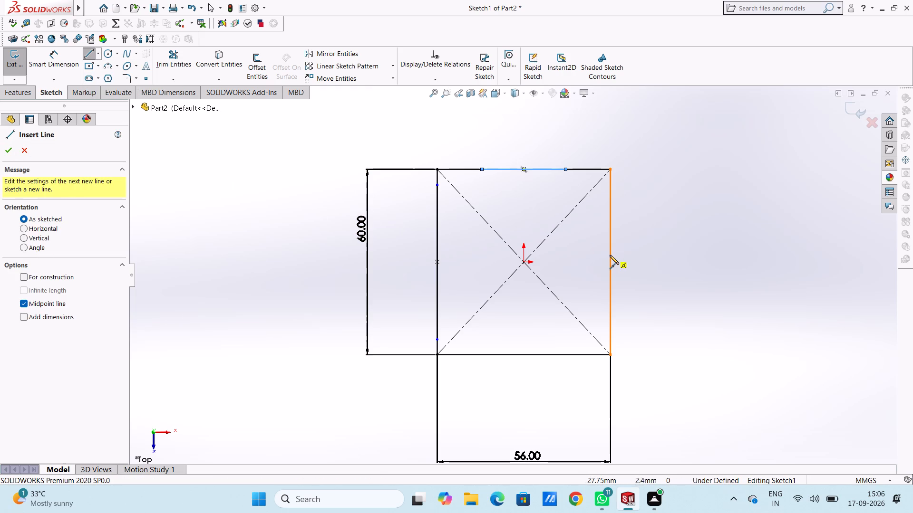
pyautogui.click(610, 262)
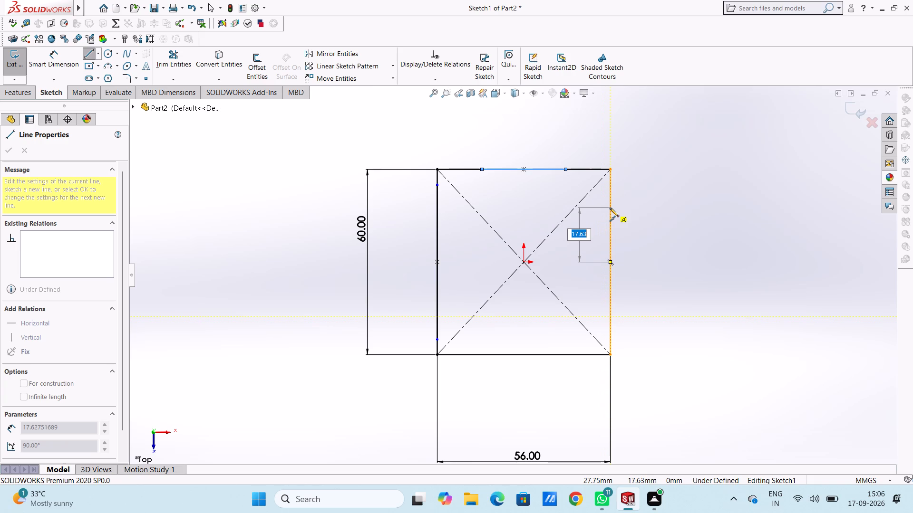
pyautogui.write('18')
pyautogui.press('Return')
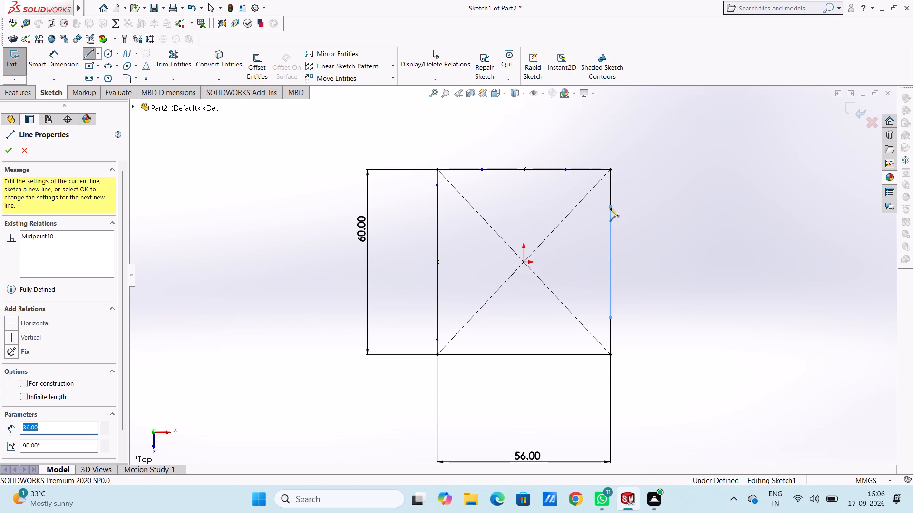
pyautogui.press('Escape')
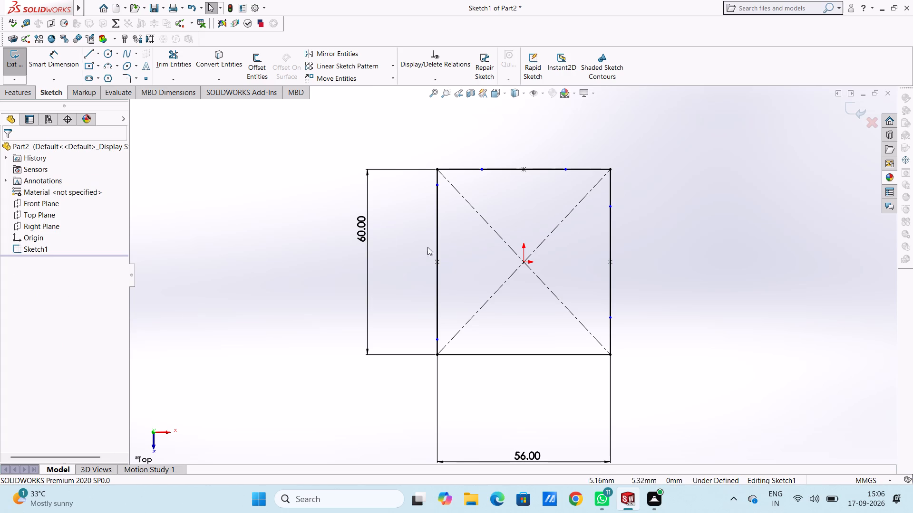
# Draw a horizontal midpoint line along the rectangle's bottom edge, centred on that edge's midpoint, with a half-length of 13.5 mm.
pyautogui.click(97, 56)
pyautogui.click(120, 88)
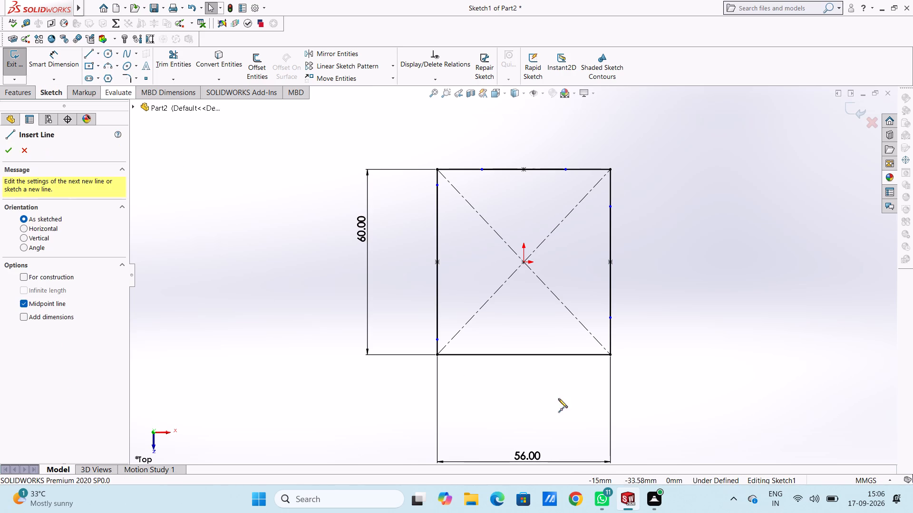
pyautogui.click(525, 356)
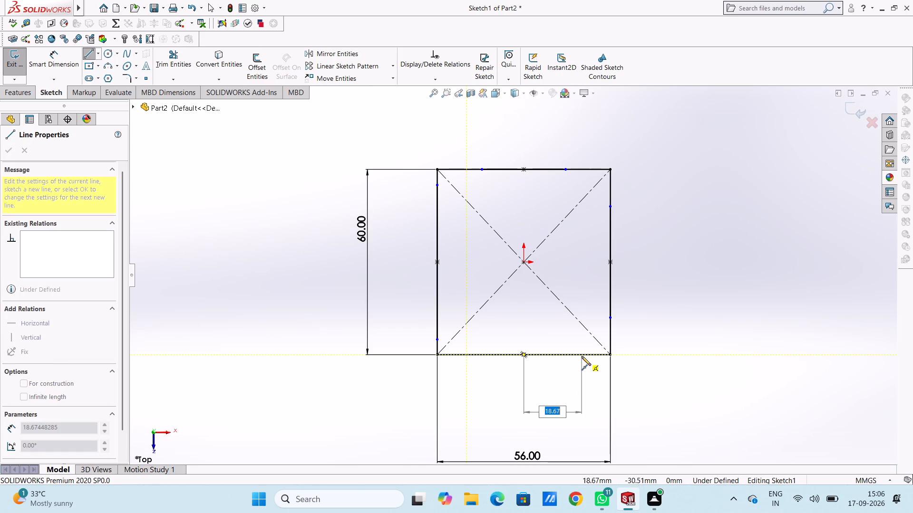
pyautogui.write('13.5')
pyautogui.press('Return')
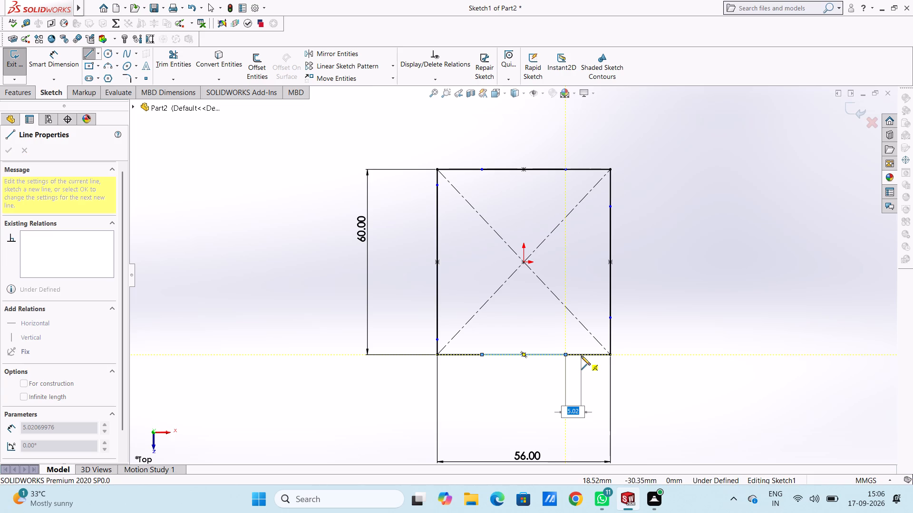
pyautogui.press('Escape')
pyautogui.press('Escape')
pyautogui.press('Escape')
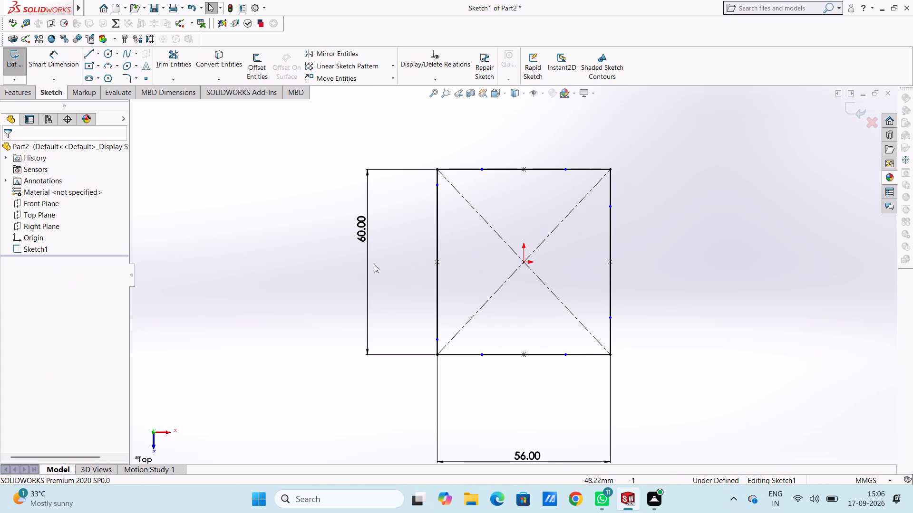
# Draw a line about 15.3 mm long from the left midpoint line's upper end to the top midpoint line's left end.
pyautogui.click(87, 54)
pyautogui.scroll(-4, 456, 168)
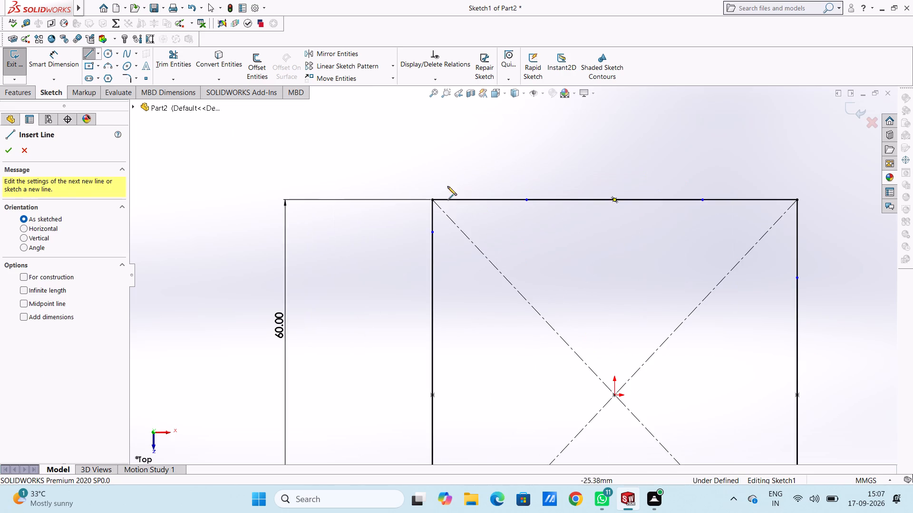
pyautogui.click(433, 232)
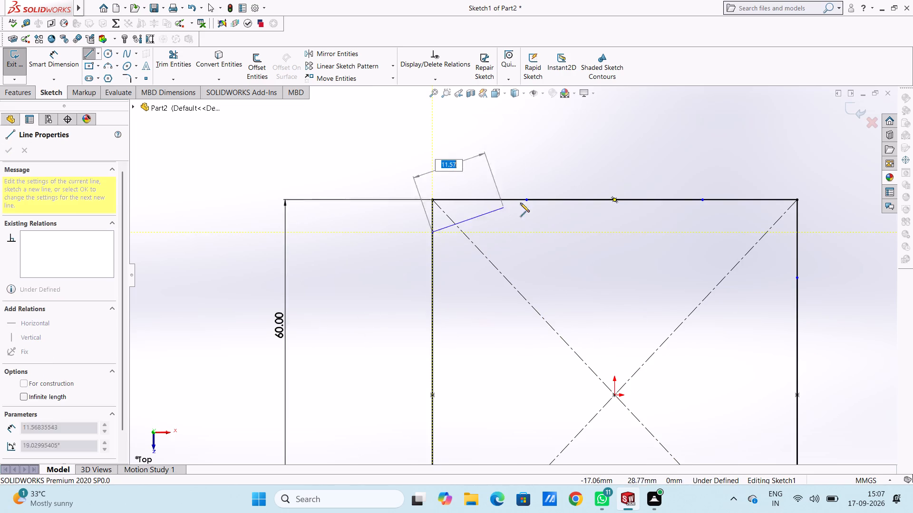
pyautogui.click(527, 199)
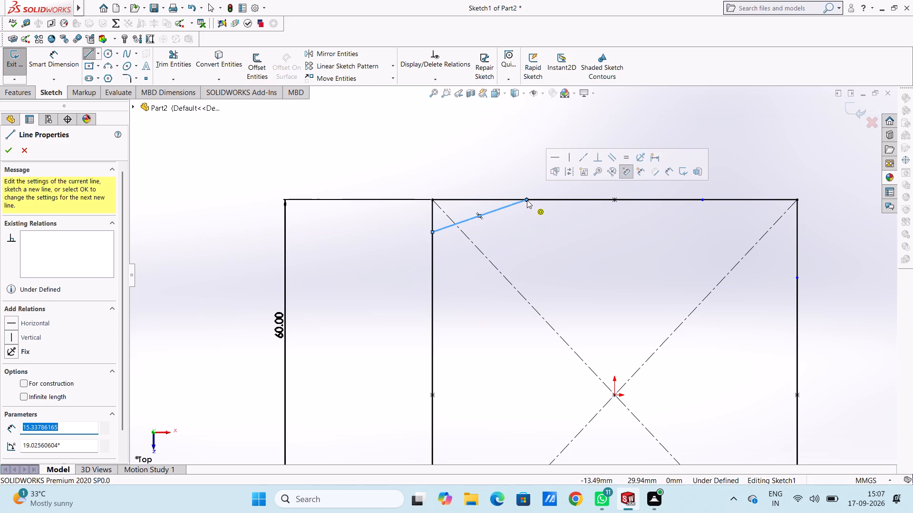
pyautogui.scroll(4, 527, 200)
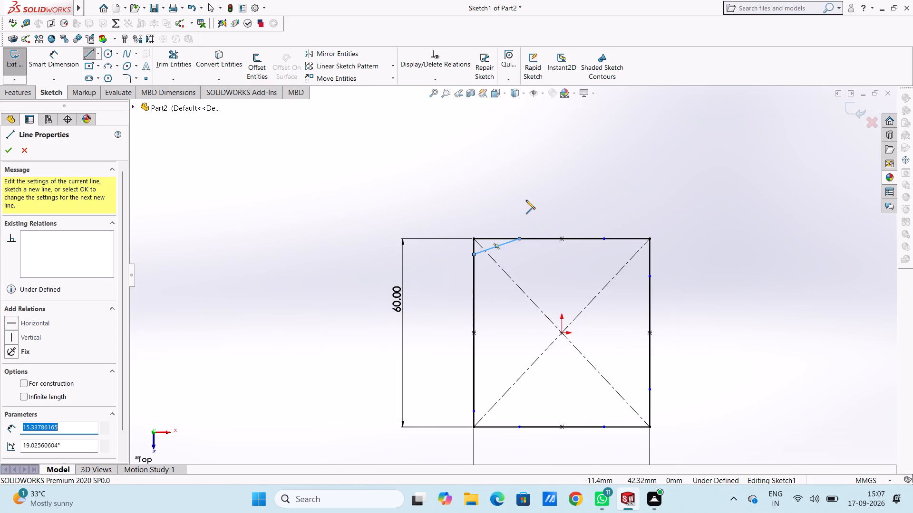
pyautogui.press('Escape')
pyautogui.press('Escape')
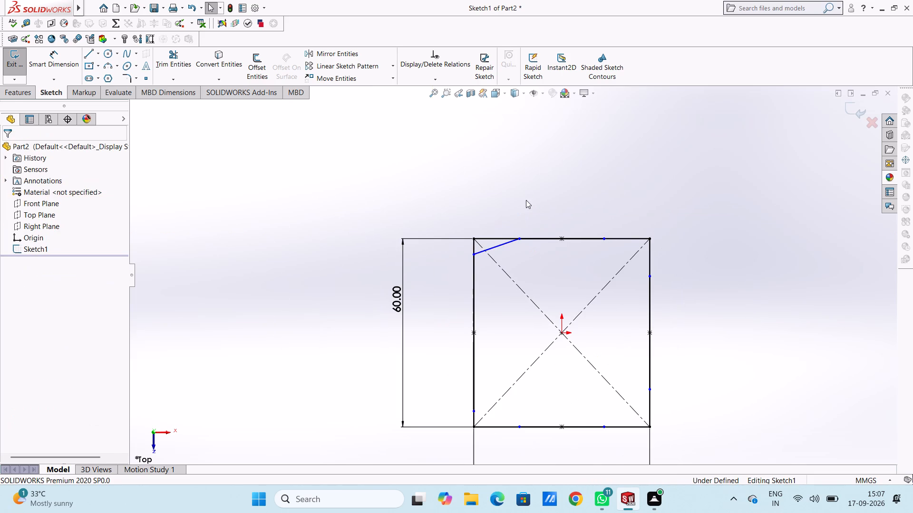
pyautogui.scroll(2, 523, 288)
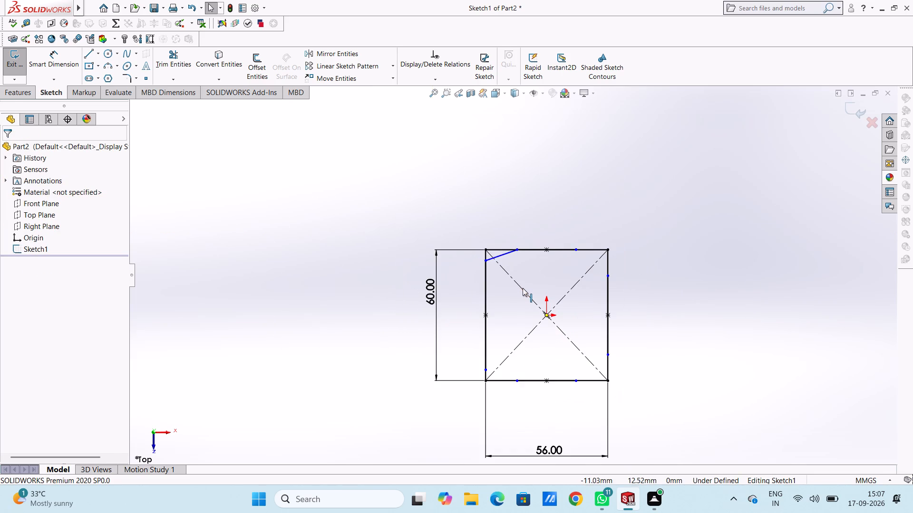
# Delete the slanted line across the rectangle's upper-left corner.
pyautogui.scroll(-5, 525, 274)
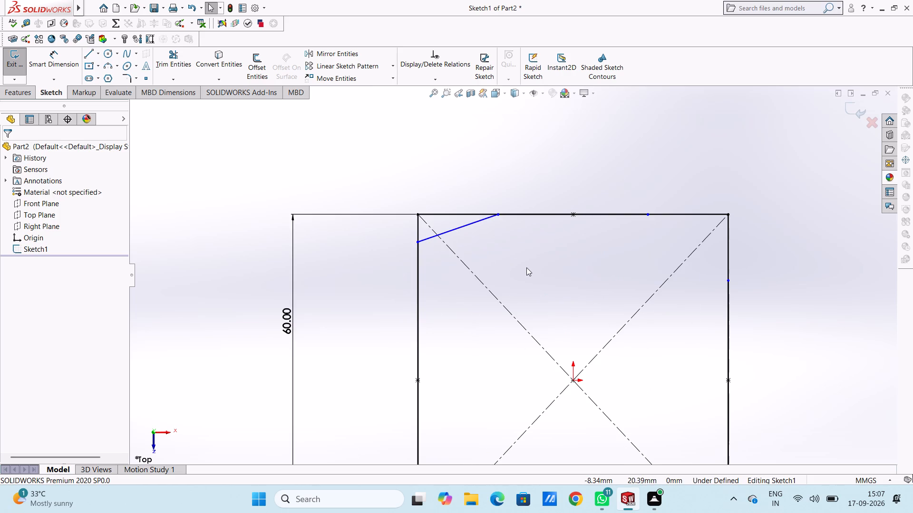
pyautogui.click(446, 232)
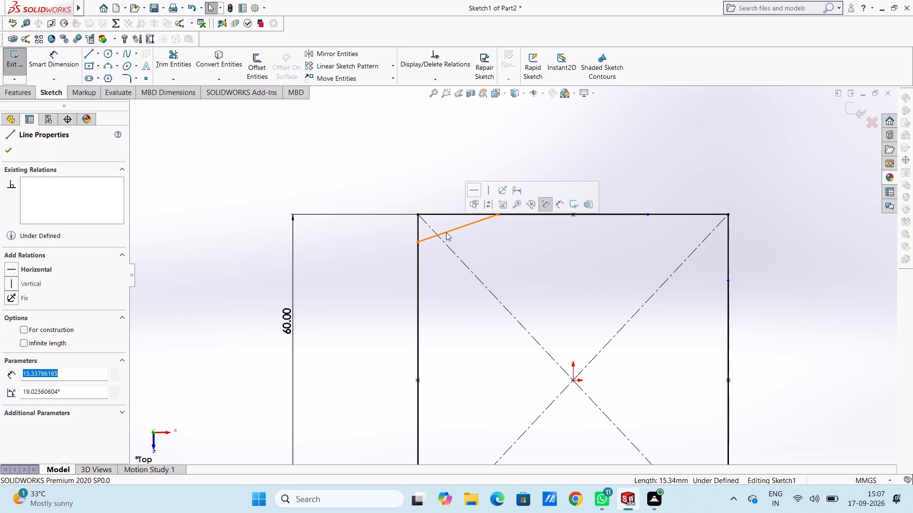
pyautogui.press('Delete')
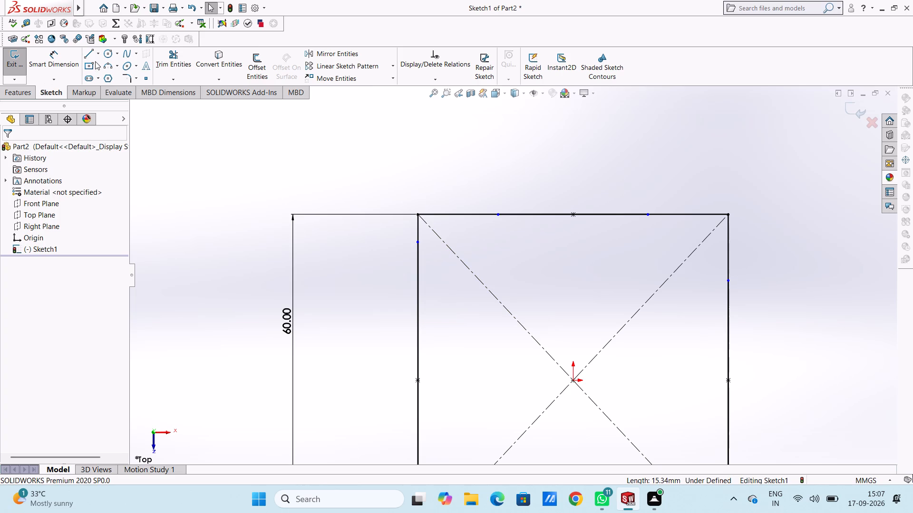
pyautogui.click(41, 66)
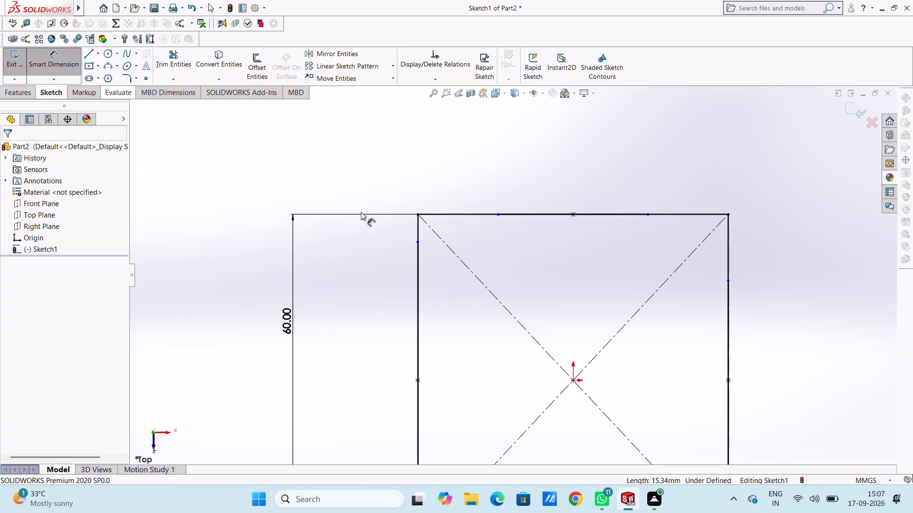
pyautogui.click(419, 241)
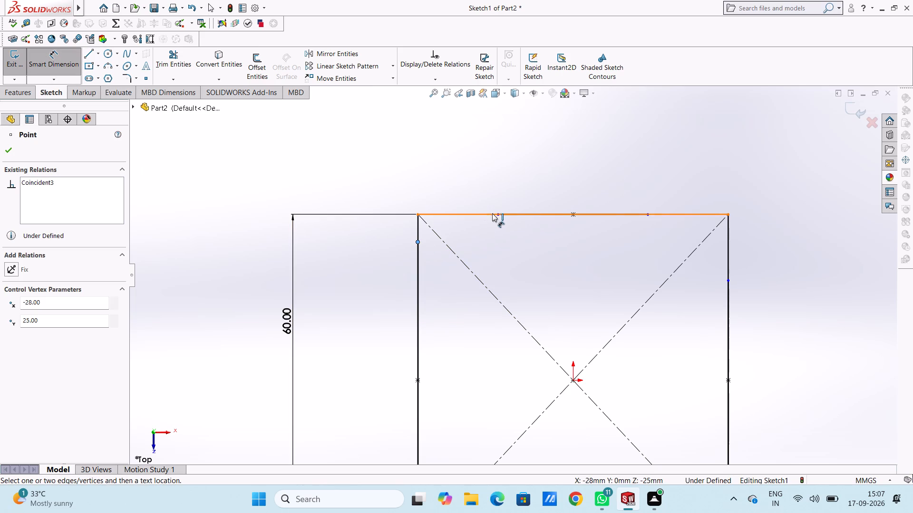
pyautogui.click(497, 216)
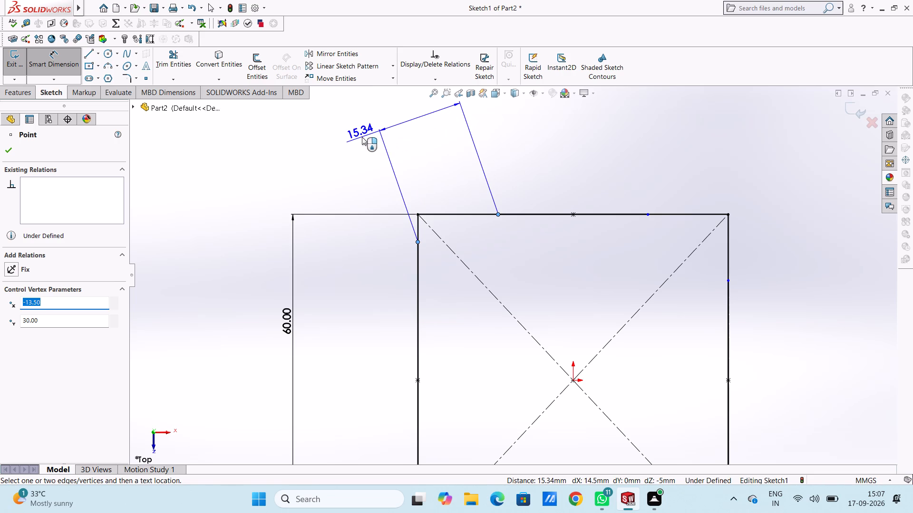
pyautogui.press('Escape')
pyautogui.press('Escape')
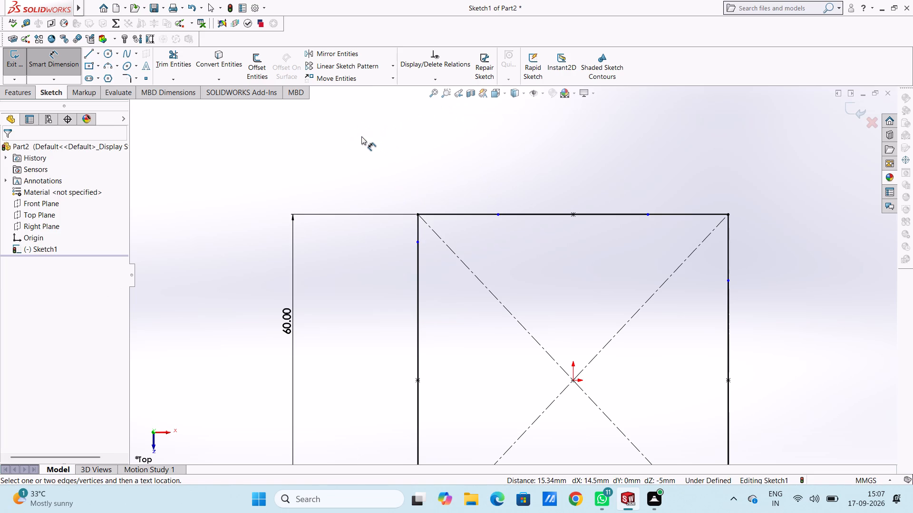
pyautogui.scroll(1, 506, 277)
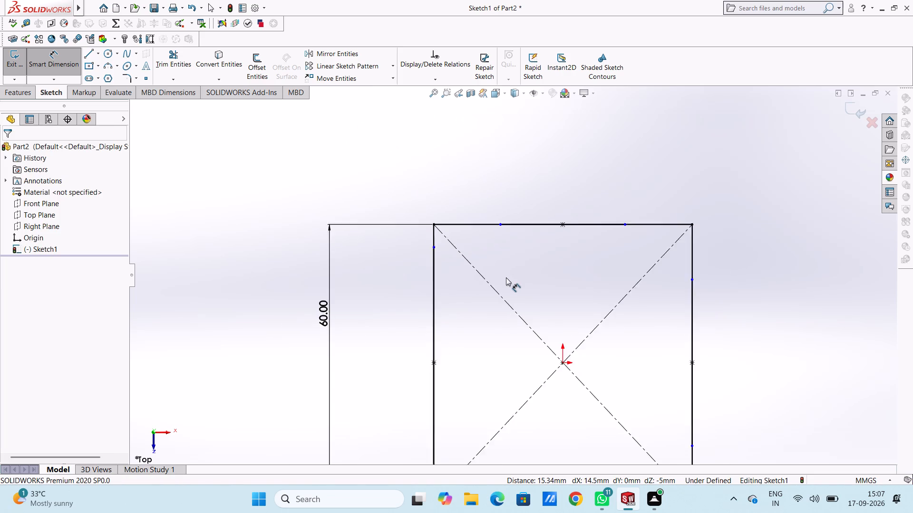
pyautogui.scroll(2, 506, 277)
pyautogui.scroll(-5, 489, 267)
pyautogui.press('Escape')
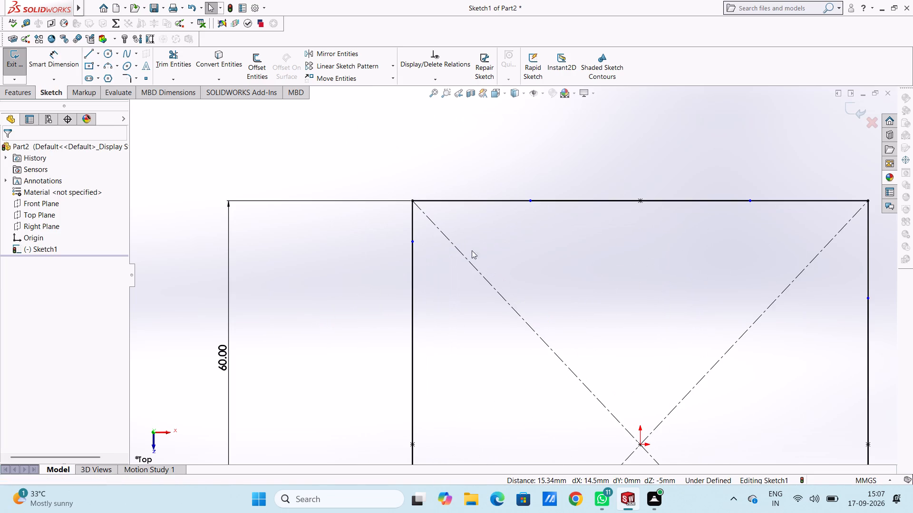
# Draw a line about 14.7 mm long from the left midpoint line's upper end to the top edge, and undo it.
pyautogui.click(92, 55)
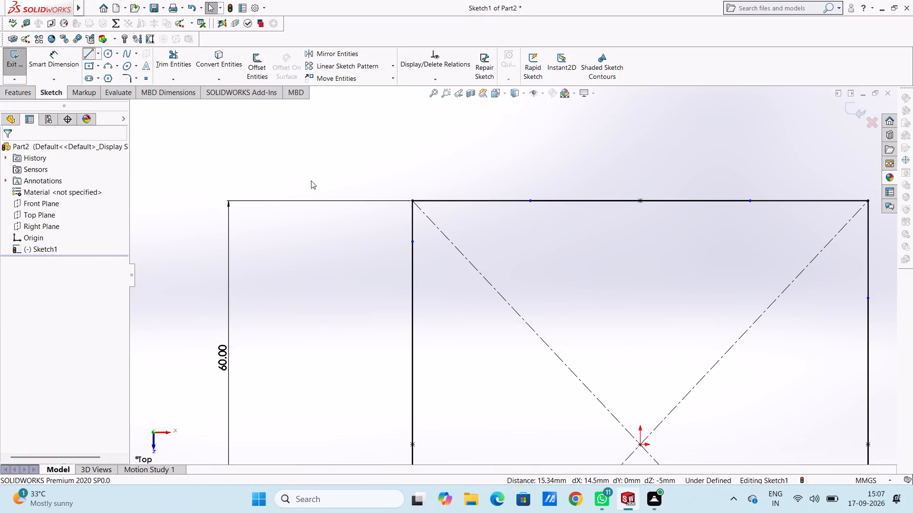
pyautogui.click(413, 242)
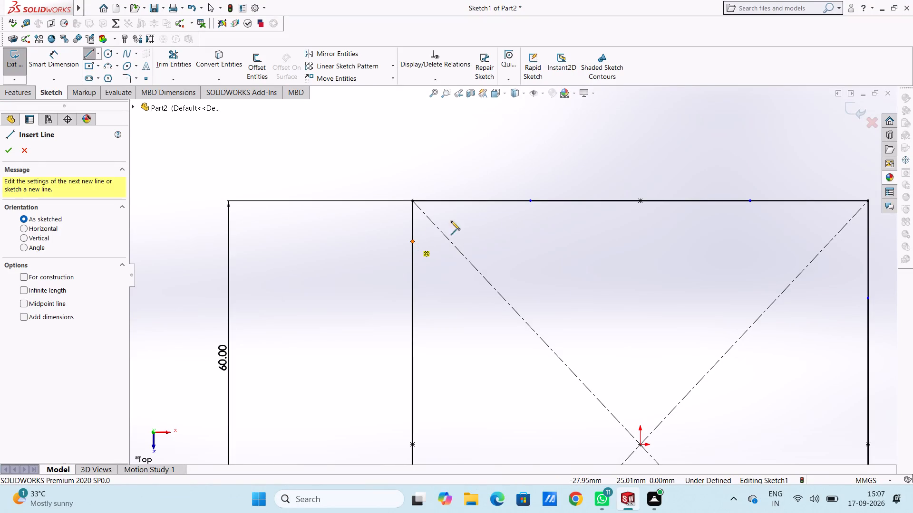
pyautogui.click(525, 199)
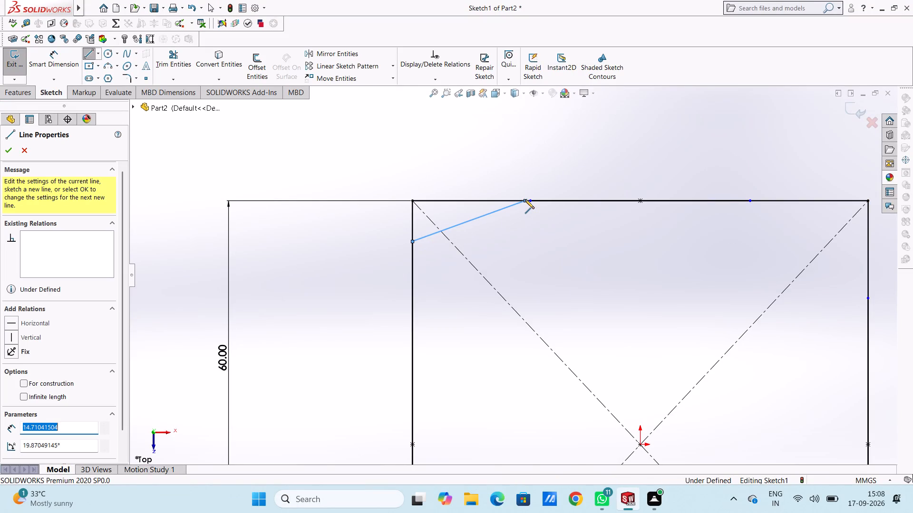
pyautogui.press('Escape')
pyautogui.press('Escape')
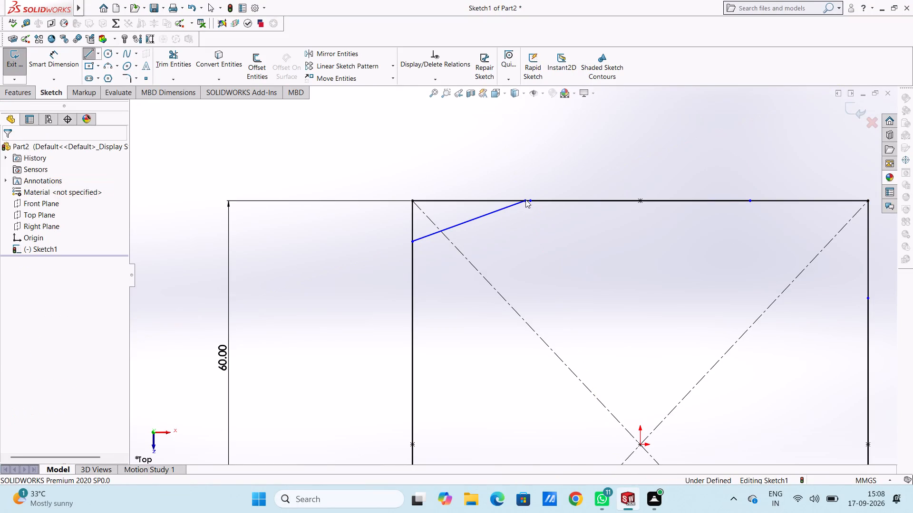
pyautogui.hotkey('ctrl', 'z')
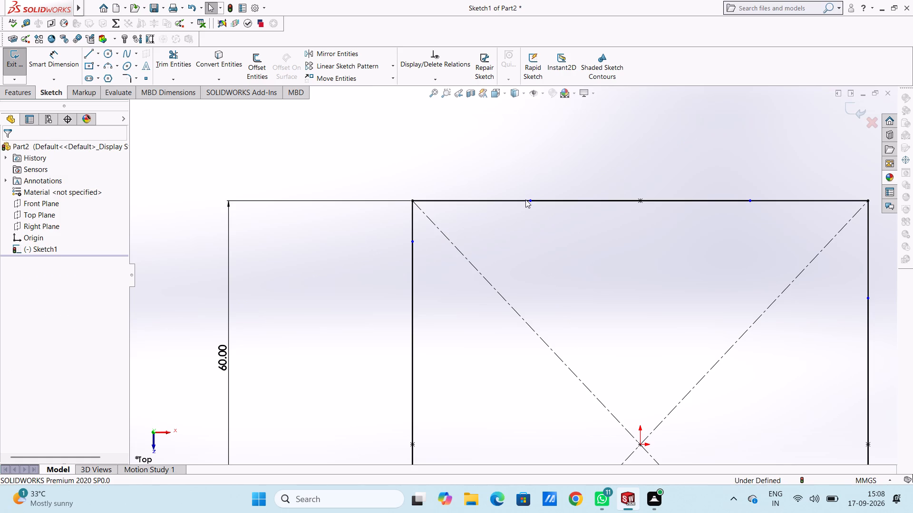
# Draw a line about 28.4 mm long from the left midpoint line's upper end to the top edge's midpoint.
pyautogui.click(94, 56)
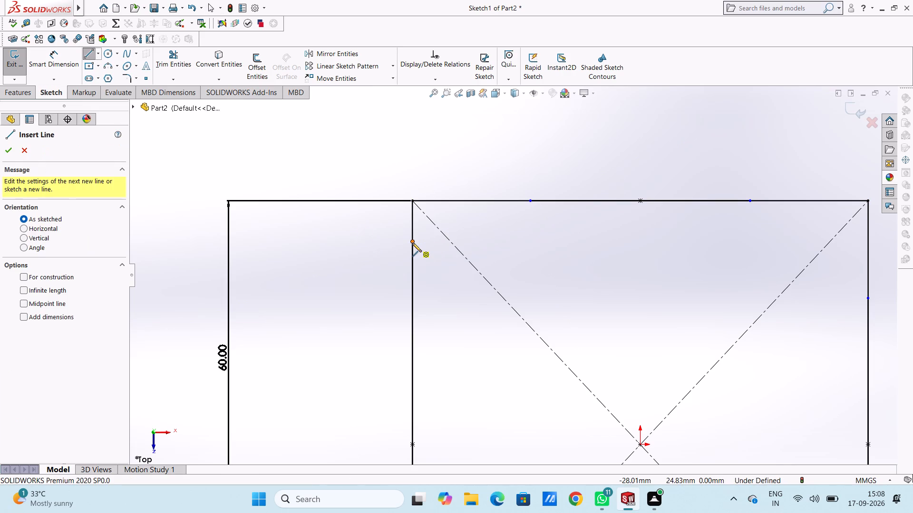
pyautogui.click(412, 243)
pyautogui.click(641, 202)
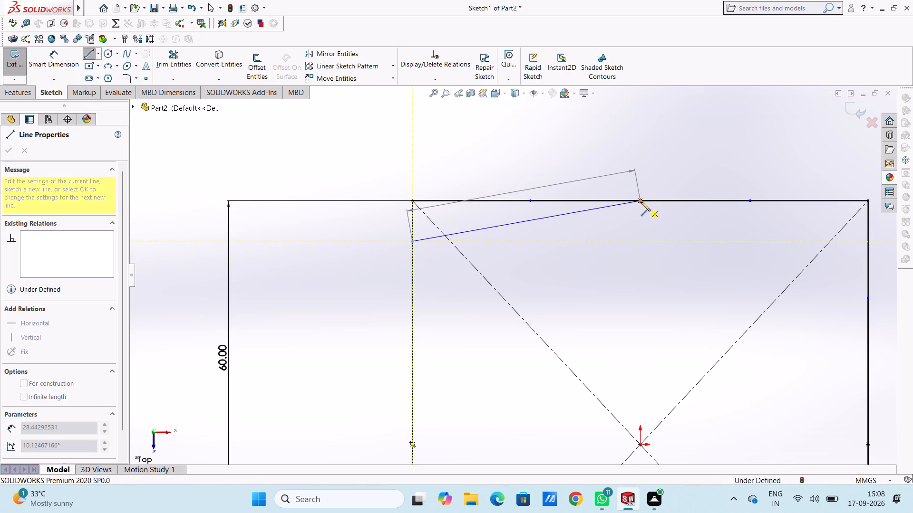
pyautogui.press('Escape')
pyautogui.press('Escape')
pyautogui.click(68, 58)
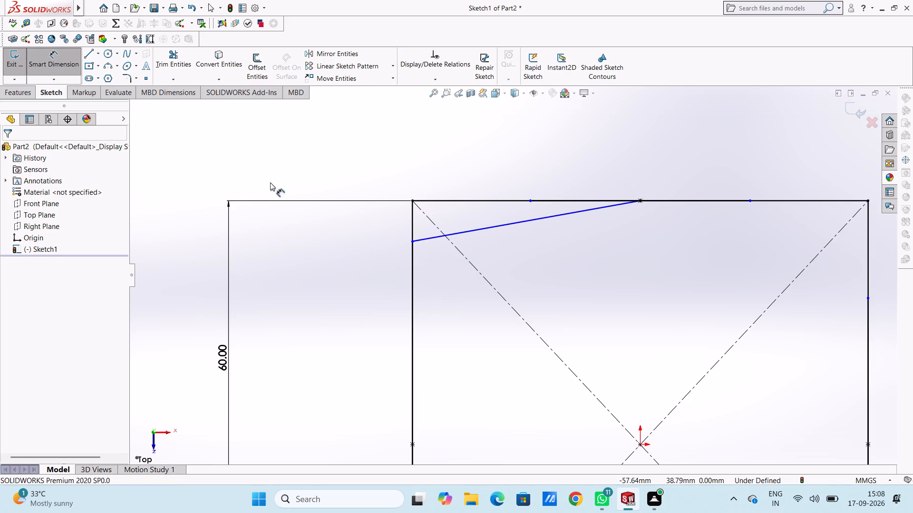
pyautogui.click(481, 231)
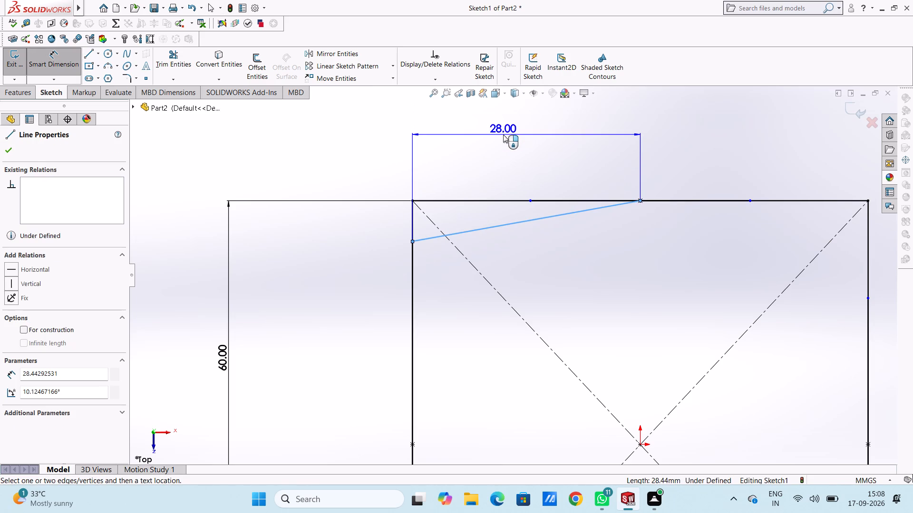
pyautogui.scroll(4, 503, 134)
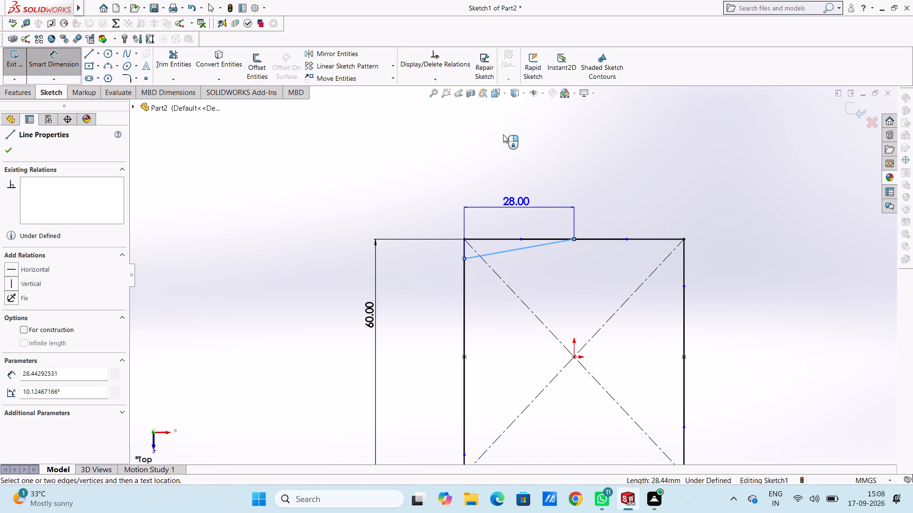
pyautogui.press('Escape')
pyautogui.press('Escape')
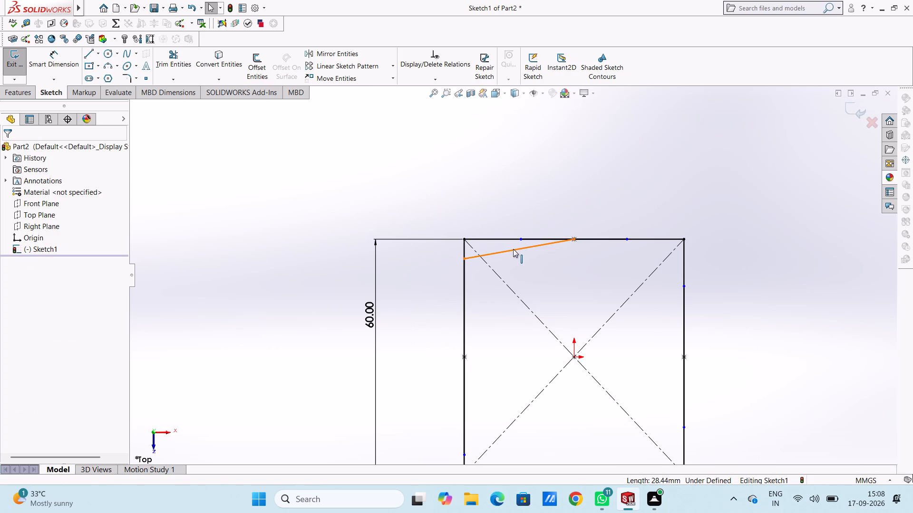
# Delete the slanted line running from the left midpoint line's upper end to the top edge's midpoint.
pyautogui.click(513, 249)
pyautogui.press('Delete')
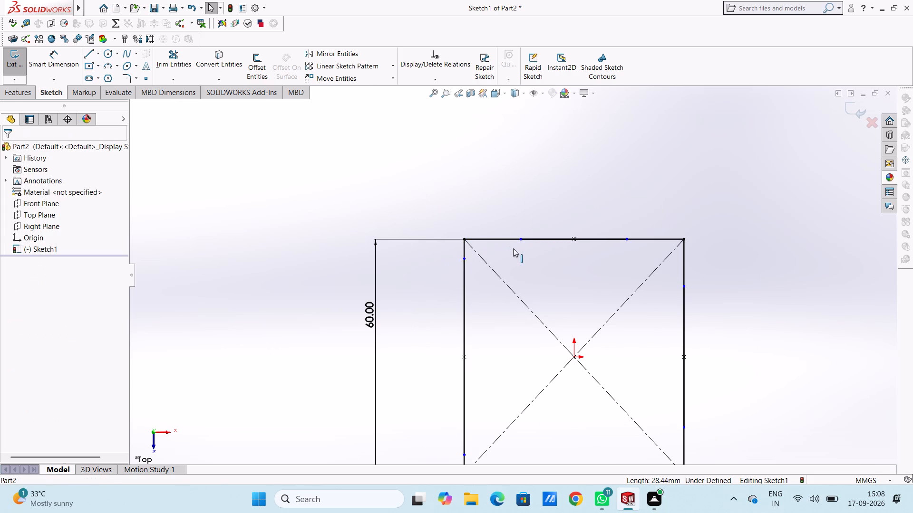
# Draw a line about 15.3 mm long from the left midpoint line's upper end to the top midpoint line's left end.
pyautogui.click(89, 51)
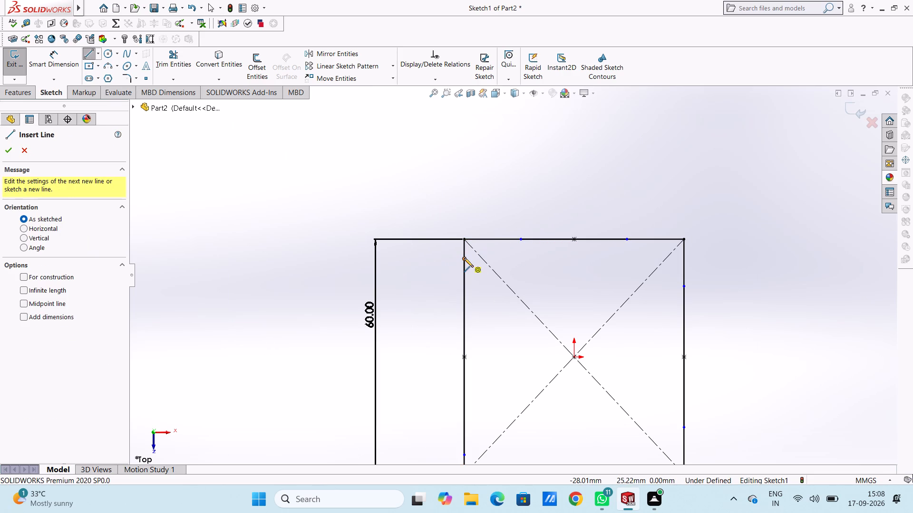
pyautogui.click(464, 258)
pyautogui.click(519, 240)
pyautogui.press('Escape')
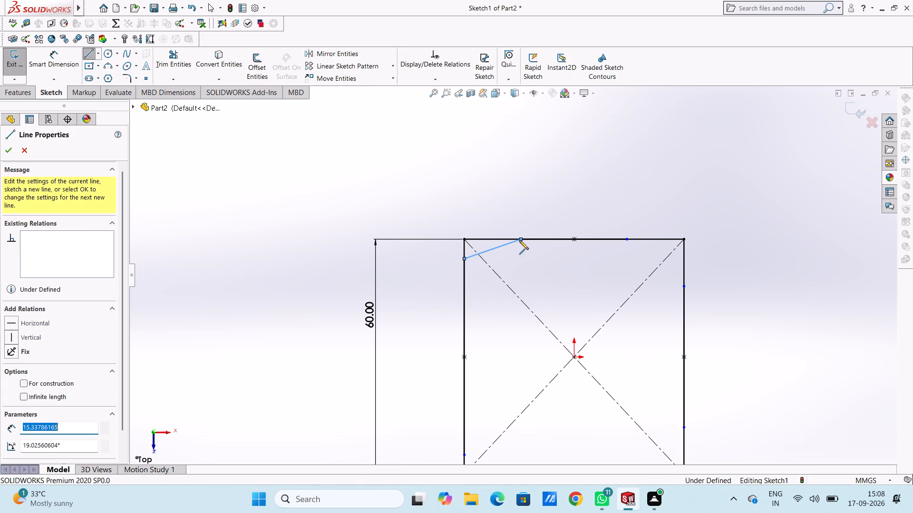
pyautogui.press('Escape')
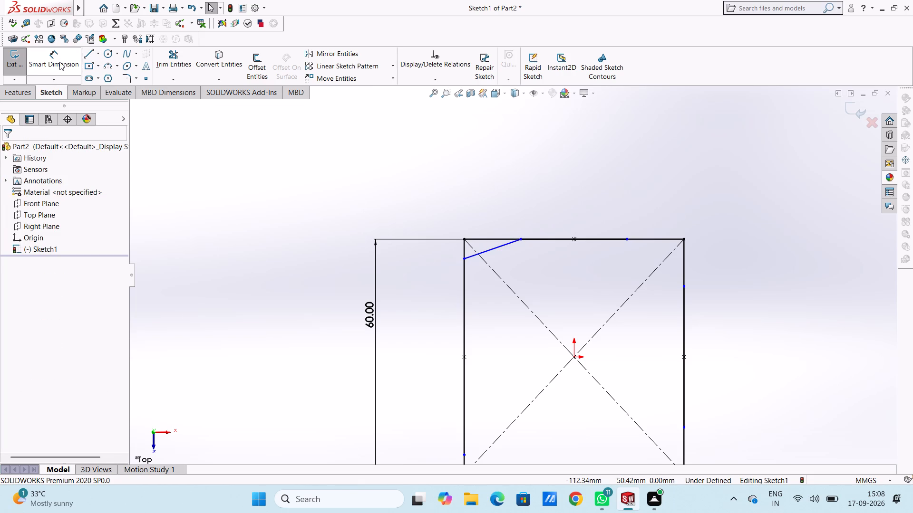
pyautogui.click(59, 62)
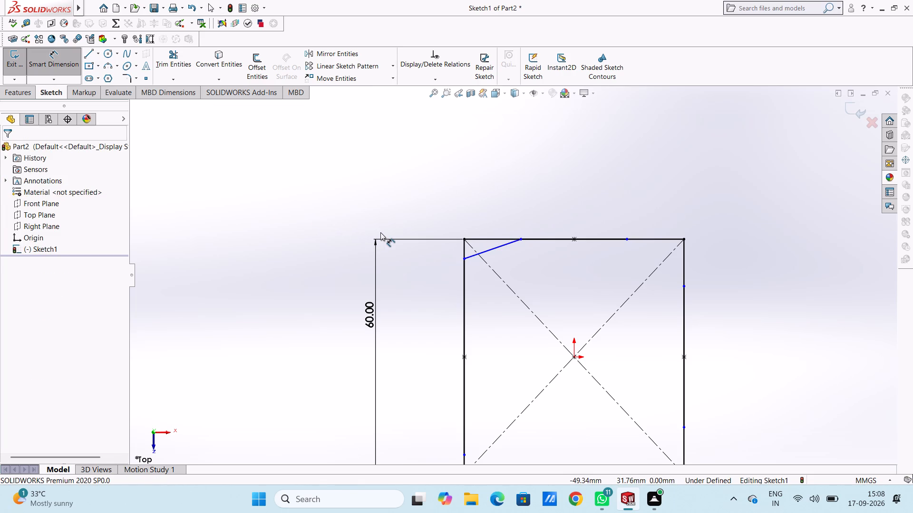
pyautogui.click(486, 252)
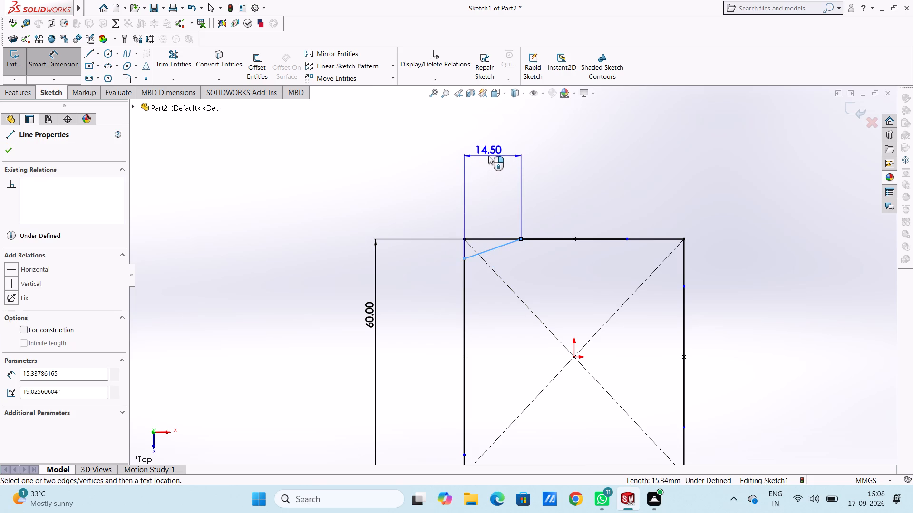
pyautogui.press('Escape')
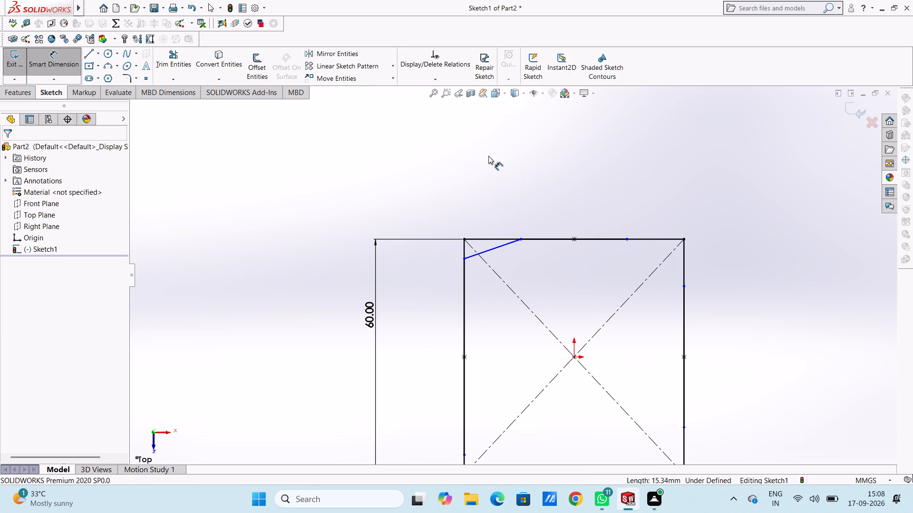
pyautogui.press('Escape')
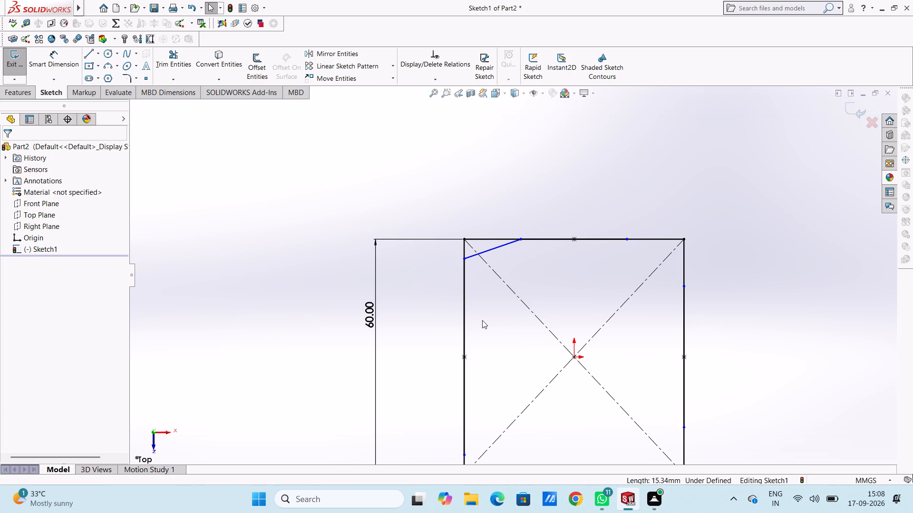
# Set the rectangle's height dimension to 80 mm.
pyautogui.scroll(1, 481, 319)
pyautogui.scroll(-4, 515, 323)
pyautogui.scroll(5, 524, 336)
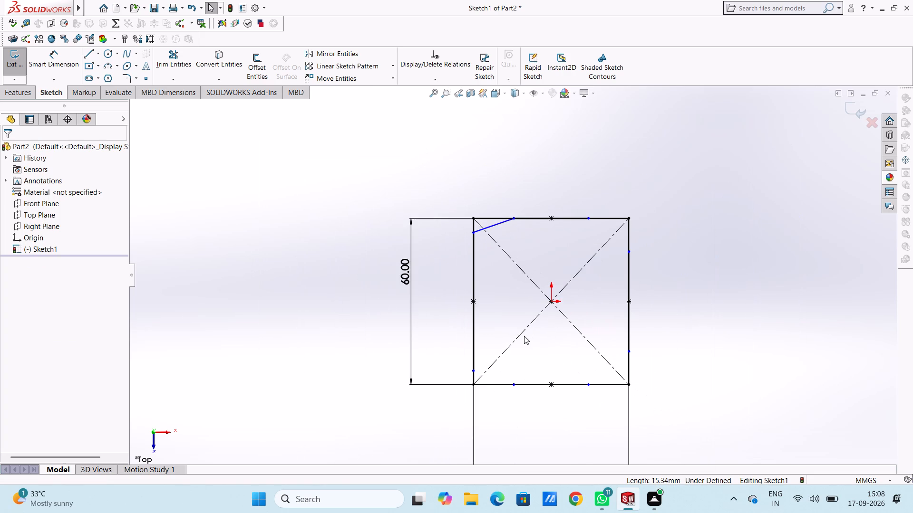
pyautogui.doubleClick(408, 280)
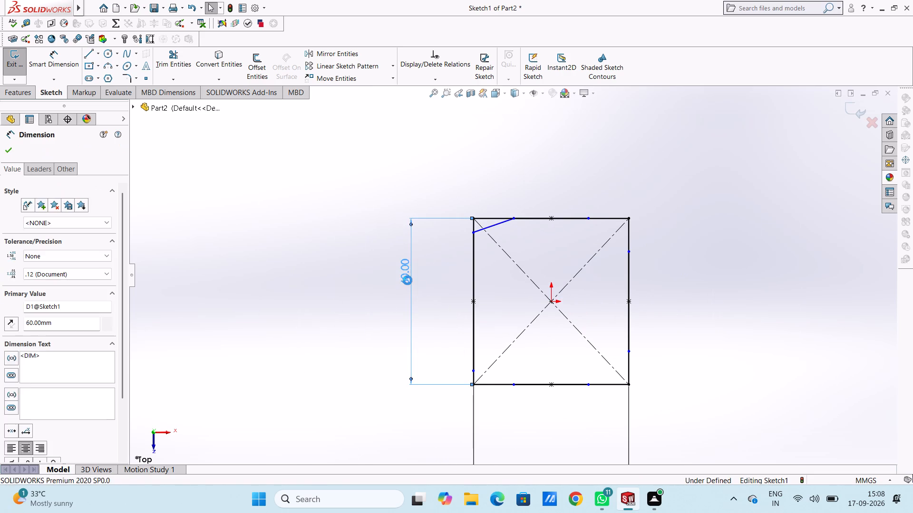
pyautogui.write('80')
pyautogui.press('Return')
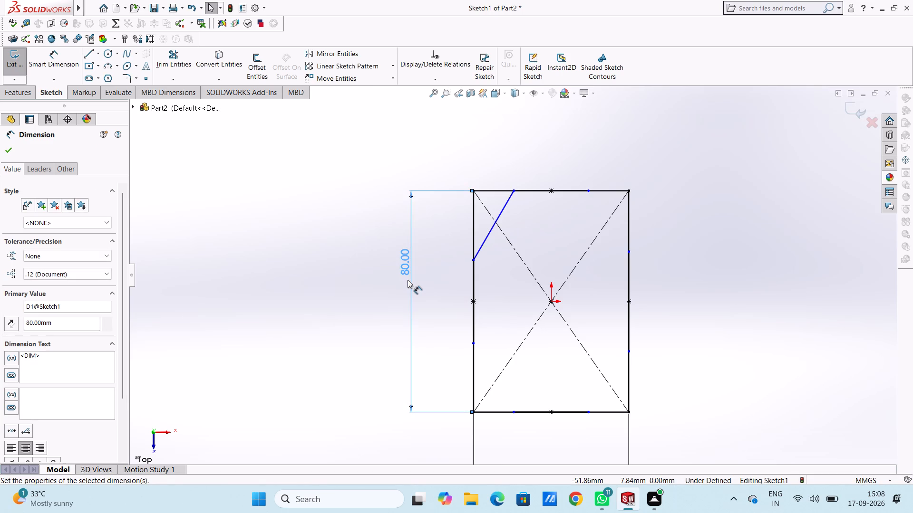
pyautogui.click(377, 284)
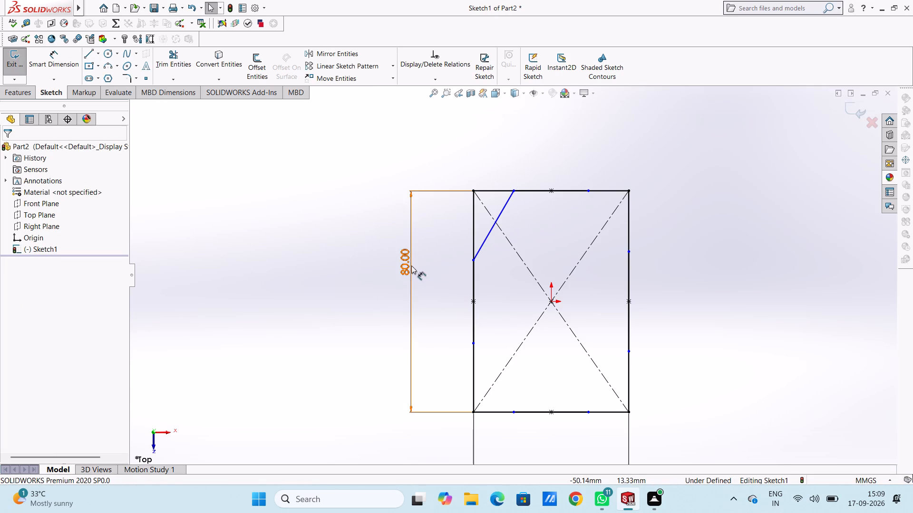
# Set the rectangle's height dimension to 70 mm.
pyautogui.doubleClick(406, 269)
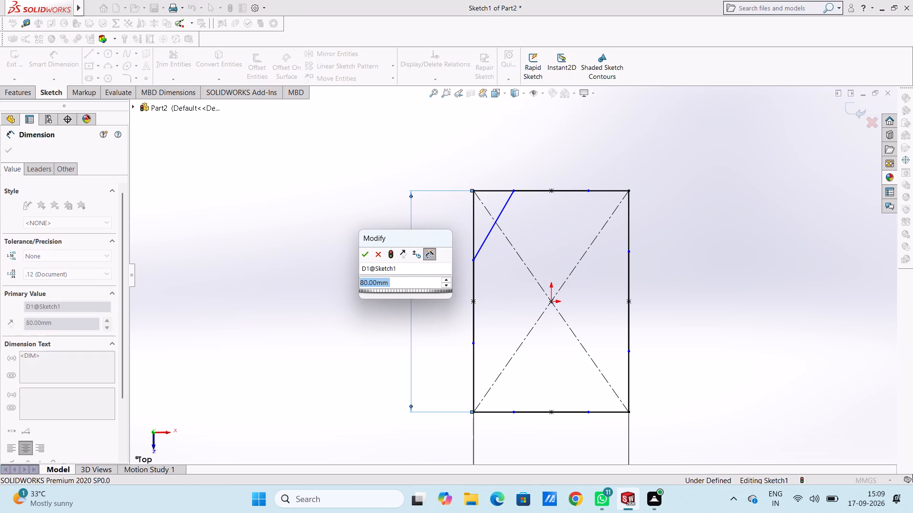
pyautogui.write('70')
pyautogui.press('Return')
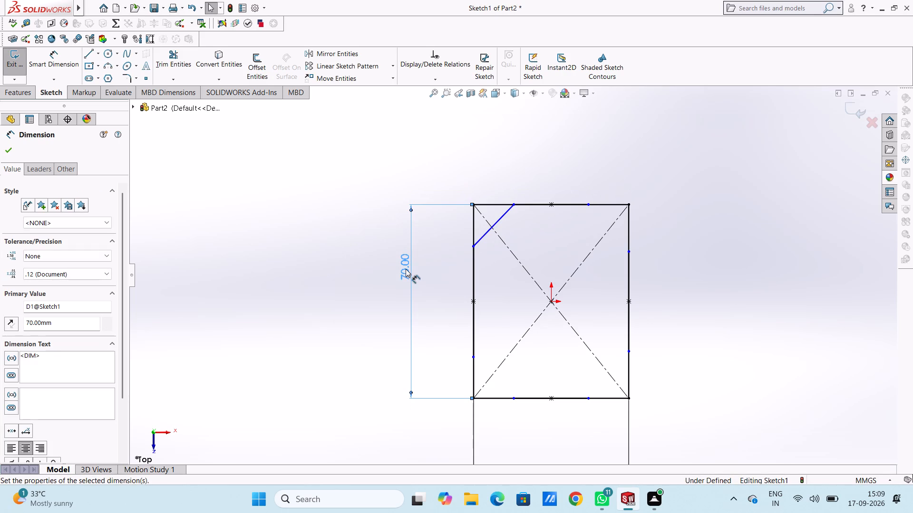
pyautogui.click(330, 214)
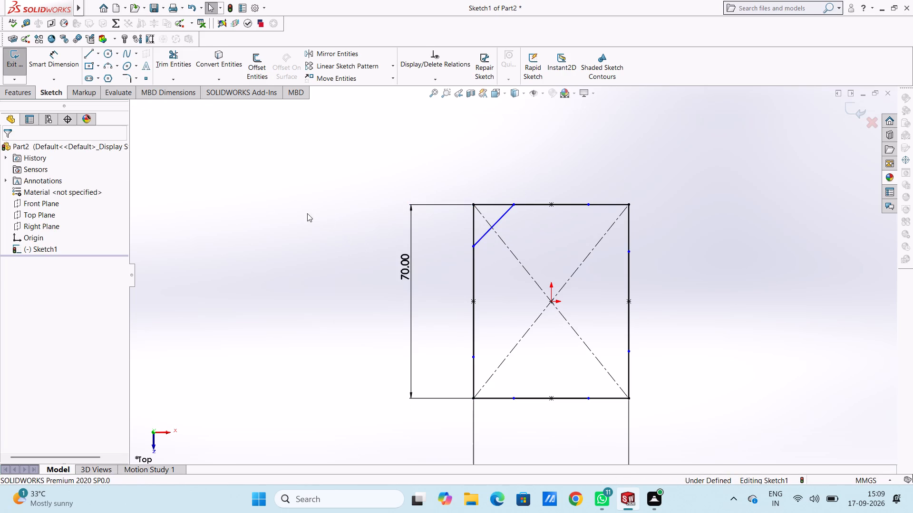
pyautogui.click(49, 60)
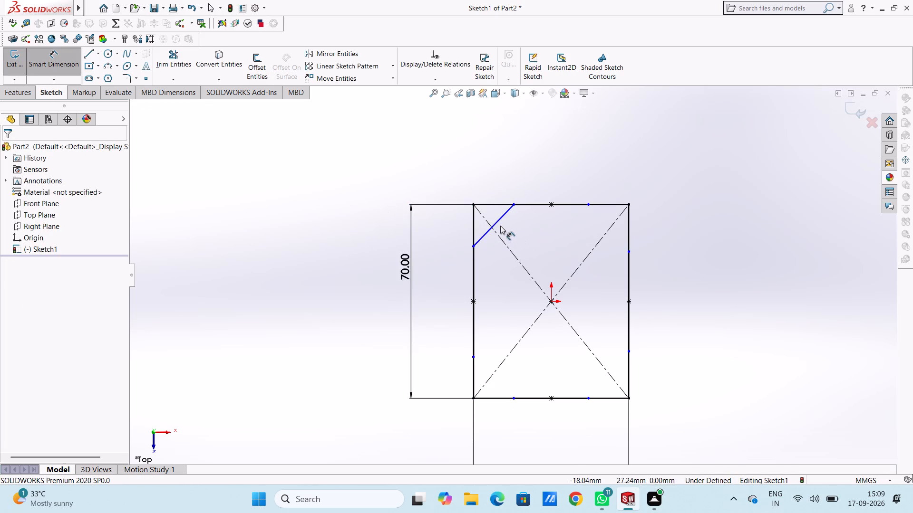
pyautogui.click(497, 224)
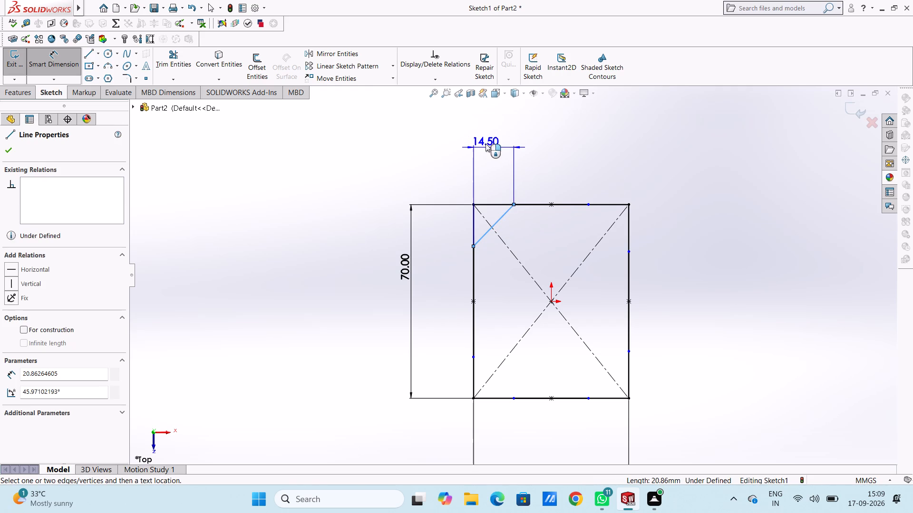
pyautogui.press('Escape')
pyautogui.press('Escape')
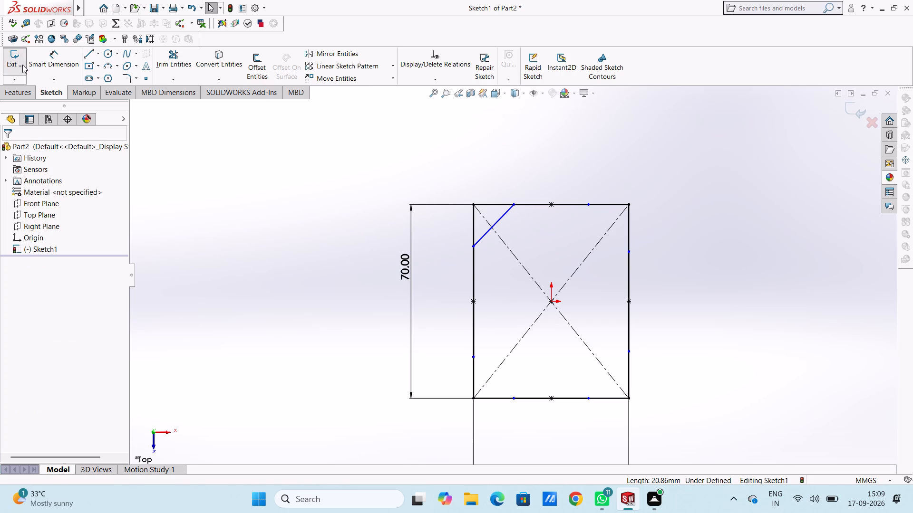
# Add a 45° angle dimension between the rectangle's left edge and the slanted line across the upper-left corner.
pyautogui.click(66, 60)
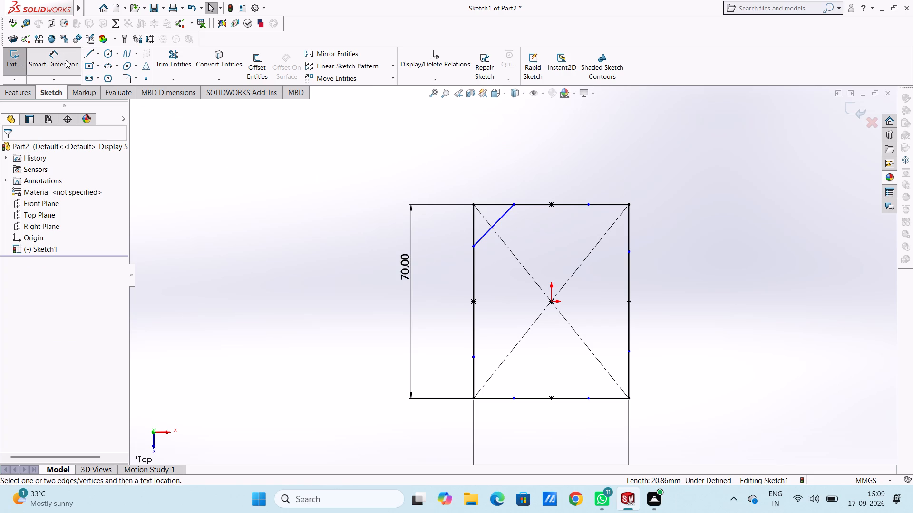
pyautogui.click(475, 224)
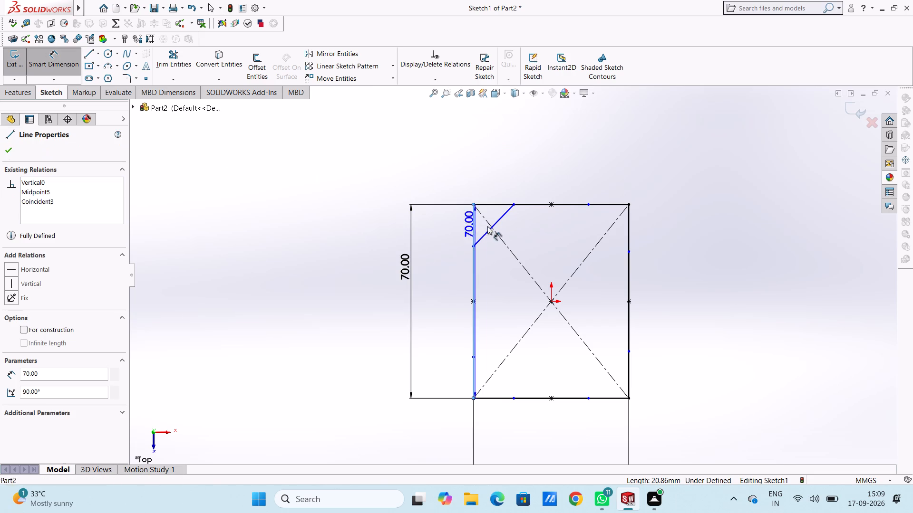
pyautogui.click(494, 225)
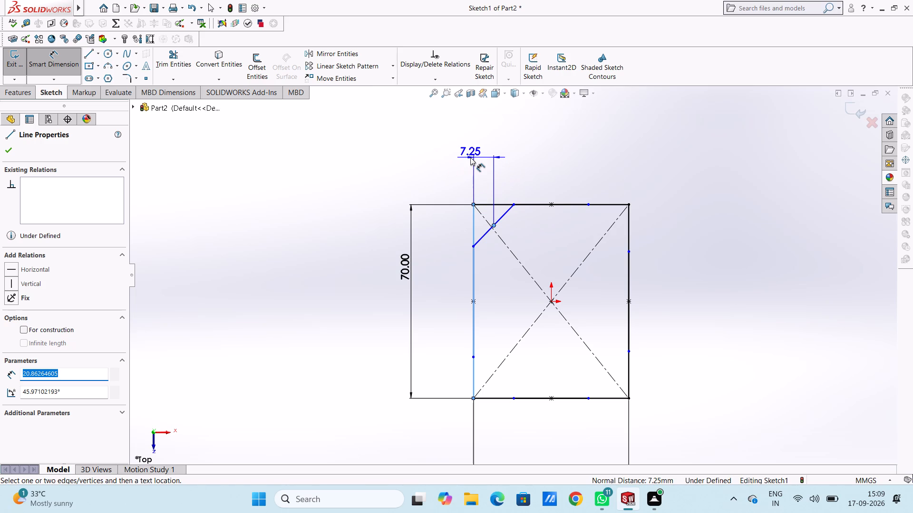
pyautogui.press('Escape')
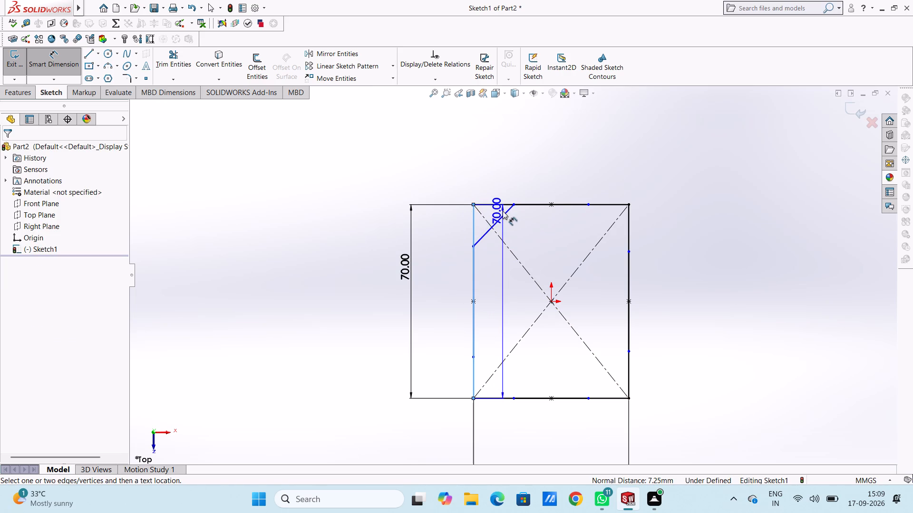
pyautogui.click(505, 212)
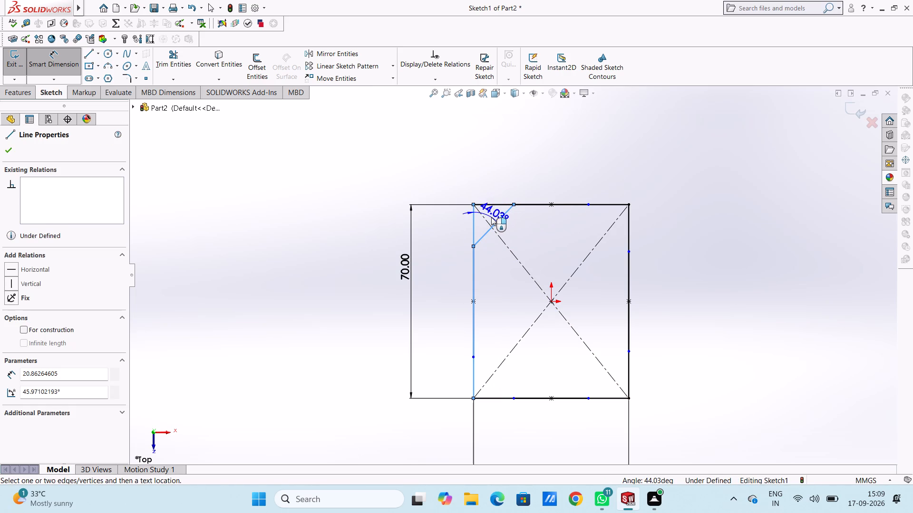
pyautogui.click(491, 217)
pyautogui.write('45')
pyautogui.press('Return')
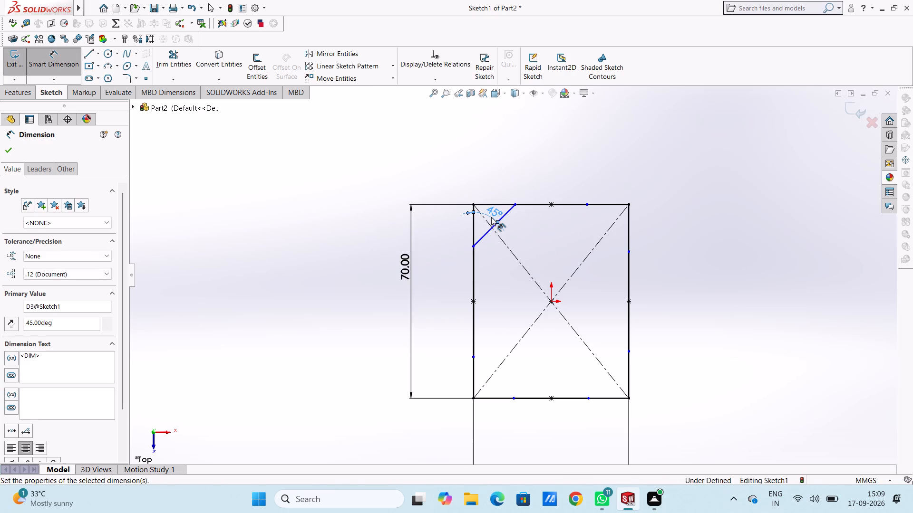
pyautogui.click(548, 237)
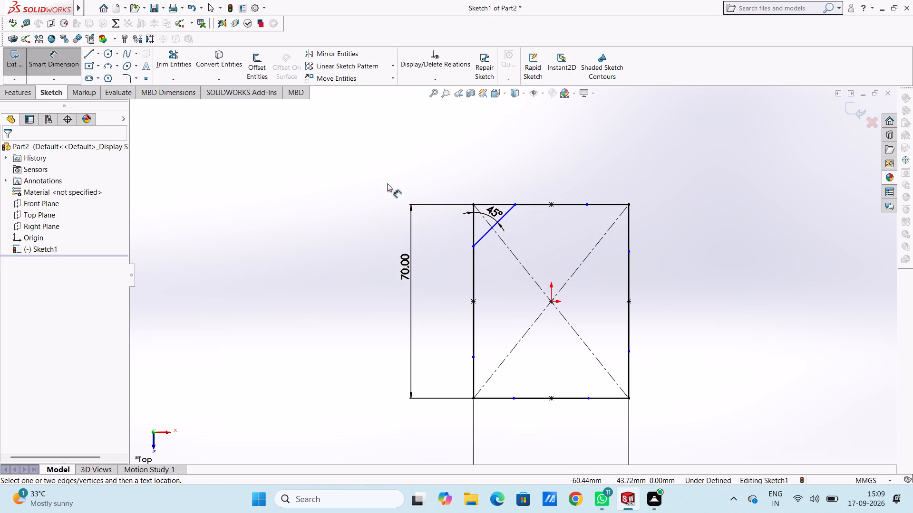
# Dimension the distance from the slanted line's upper end to the top edge's midpoint as 13.5 mm.
pyautogui.click(484, 235)
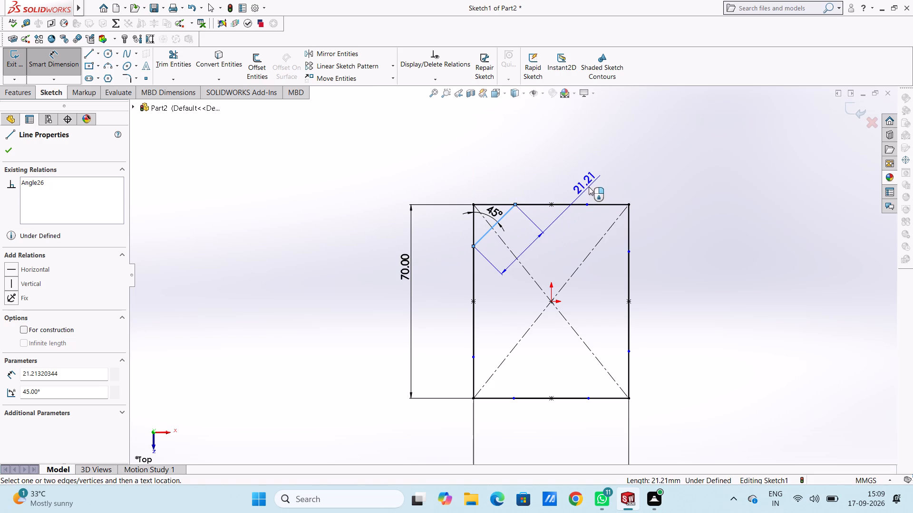
pyautogui.press('Escape')
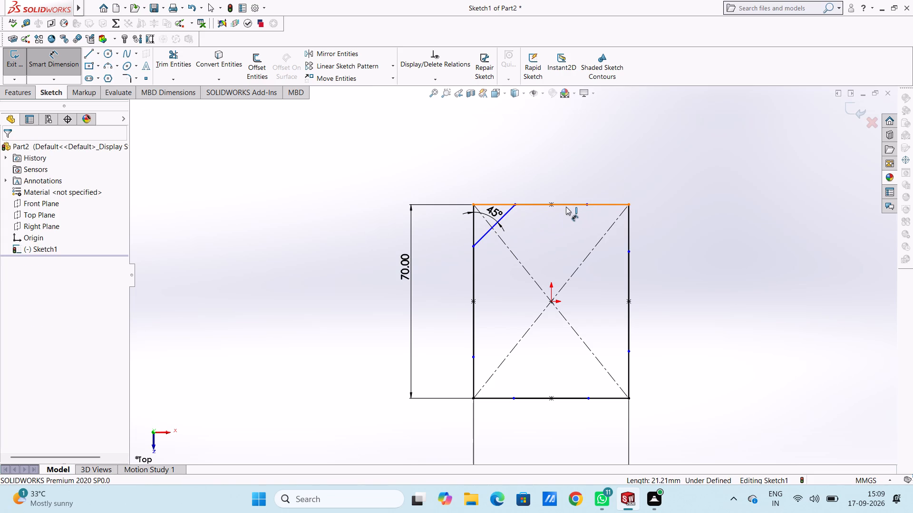
pyautogui.click(516, 202)
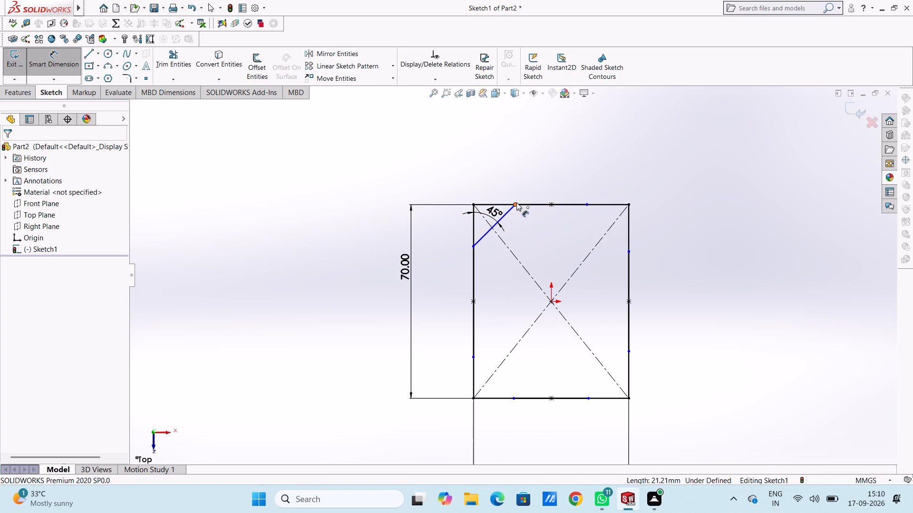
pyautogui.click(551, 204)
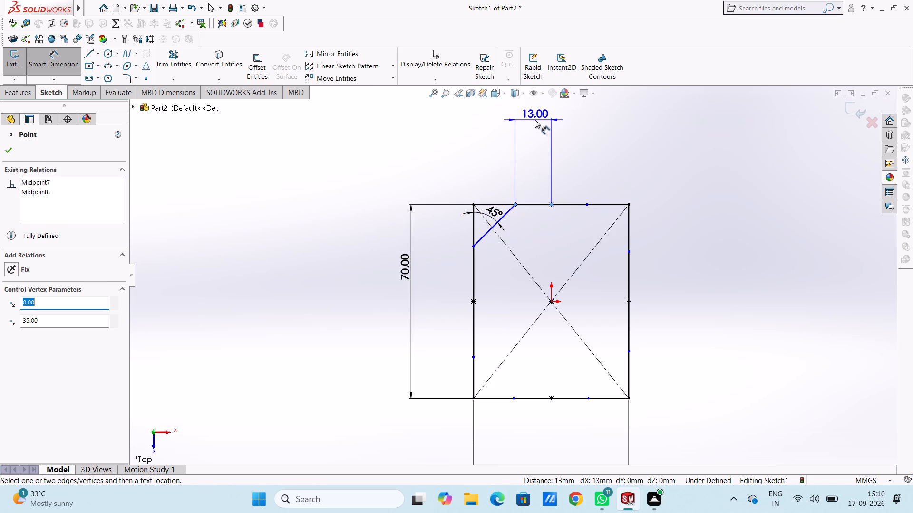
pyautogui.click(535, 120)
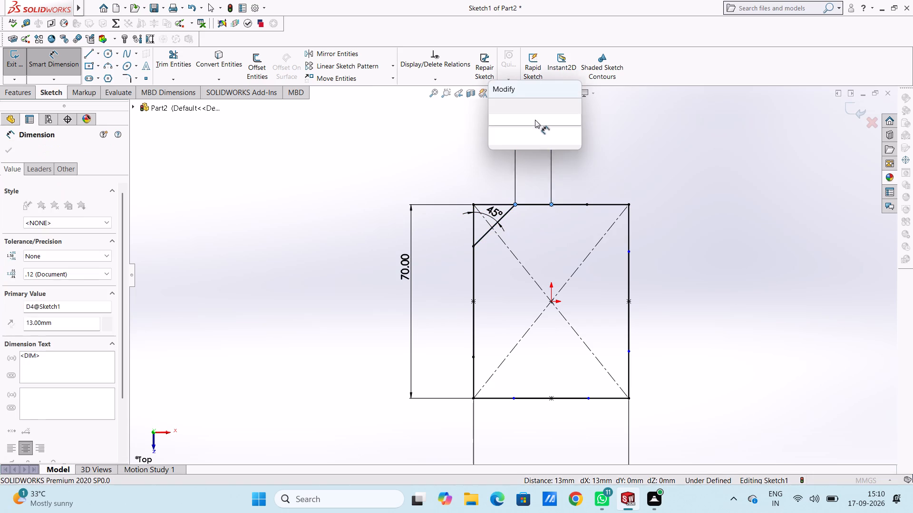
pyautogui.write('13.5')
pyautogui.press('Return')
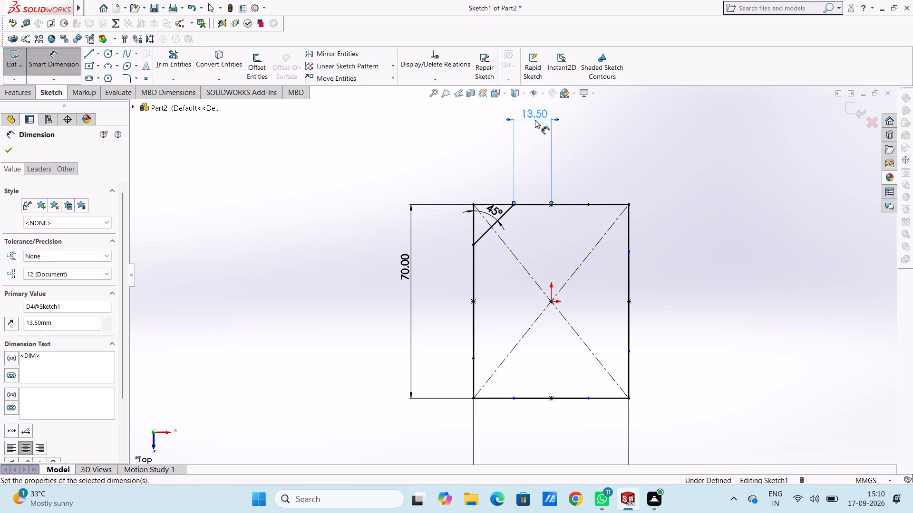
pyautogui.click(487, 165)
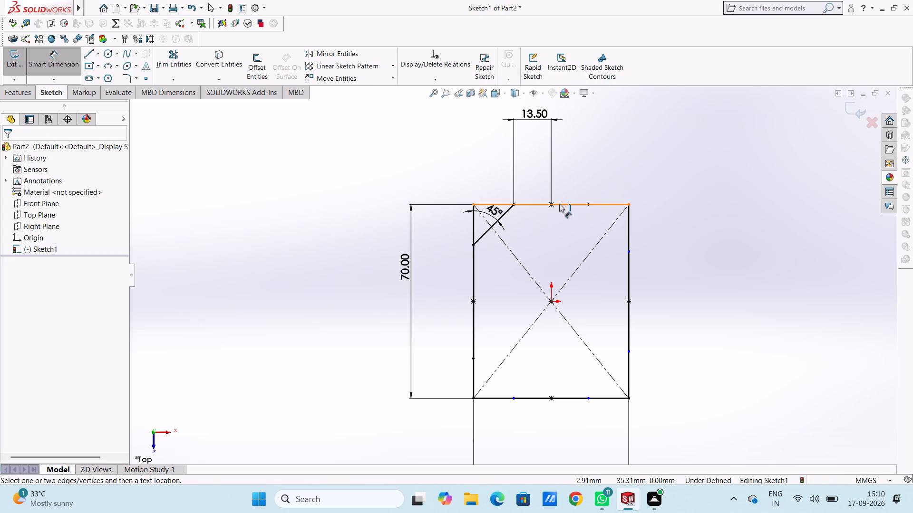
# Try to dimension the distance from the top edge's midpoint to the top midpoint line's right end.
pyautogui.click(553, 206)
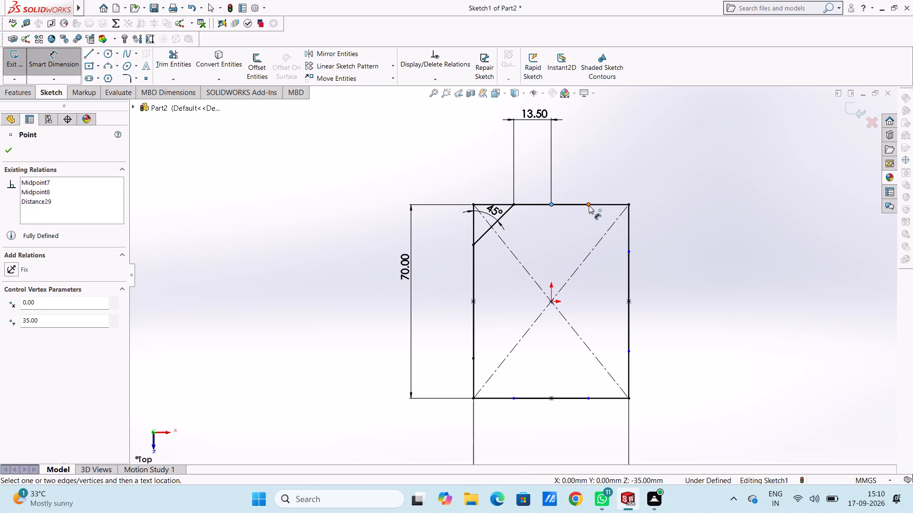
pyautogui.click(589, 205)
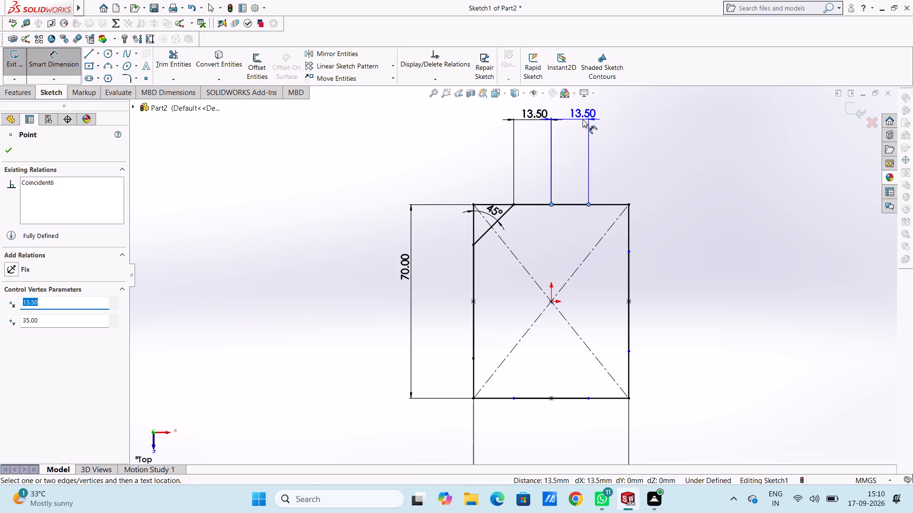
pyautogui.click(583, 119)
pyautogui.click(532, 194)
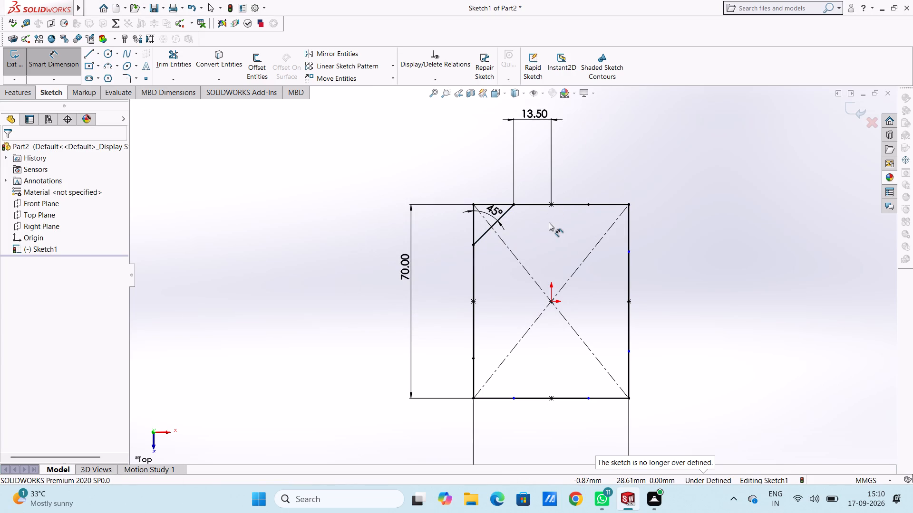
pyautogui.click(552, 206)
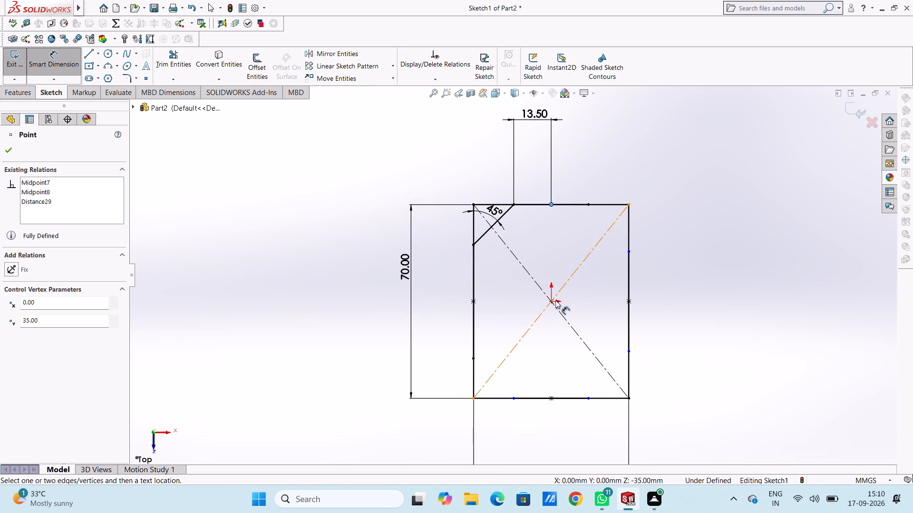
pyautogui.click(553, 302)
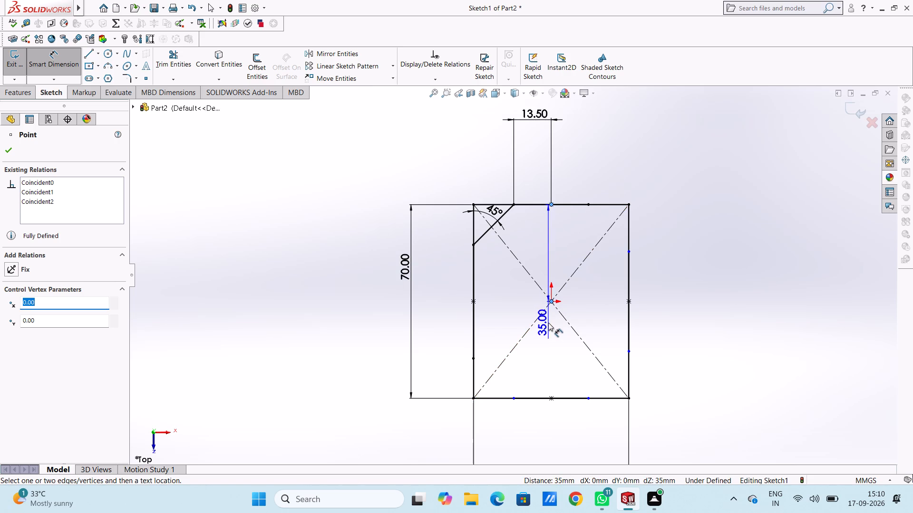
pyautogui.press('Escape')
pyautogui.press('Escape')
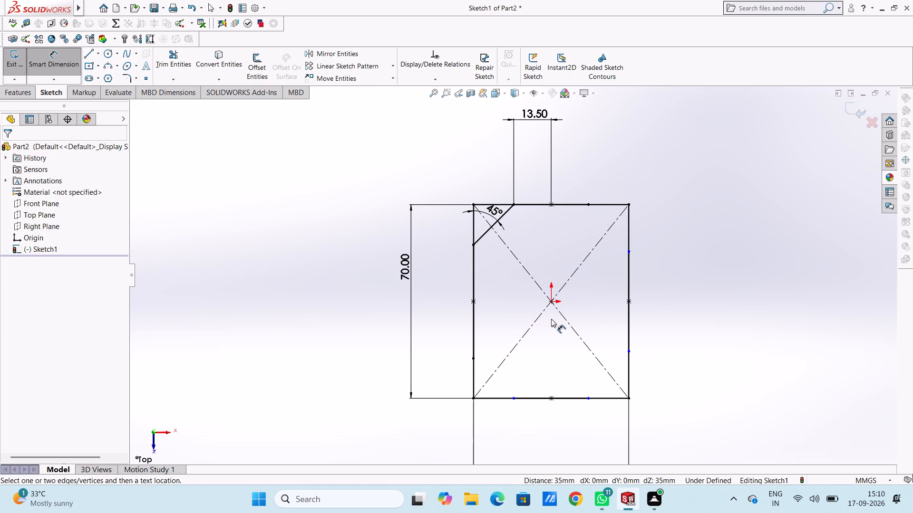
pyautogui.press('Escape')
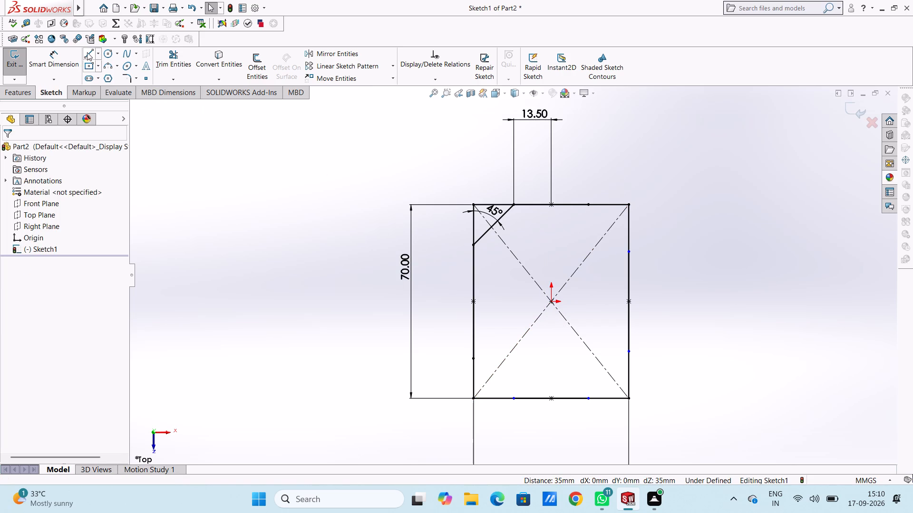
# Draw a slanted line about 22.3 mm long across the upper-right corner, joining the top and right midpoint lines' ends.
pyautogui.click(87, 52)
pyautogui.scroll(-2, 660, 231)
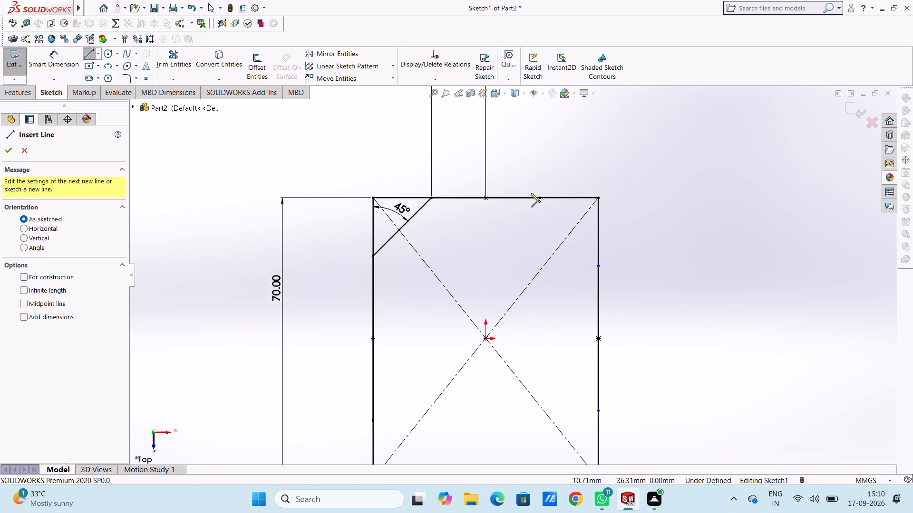
pyautogui.click(540, 199)
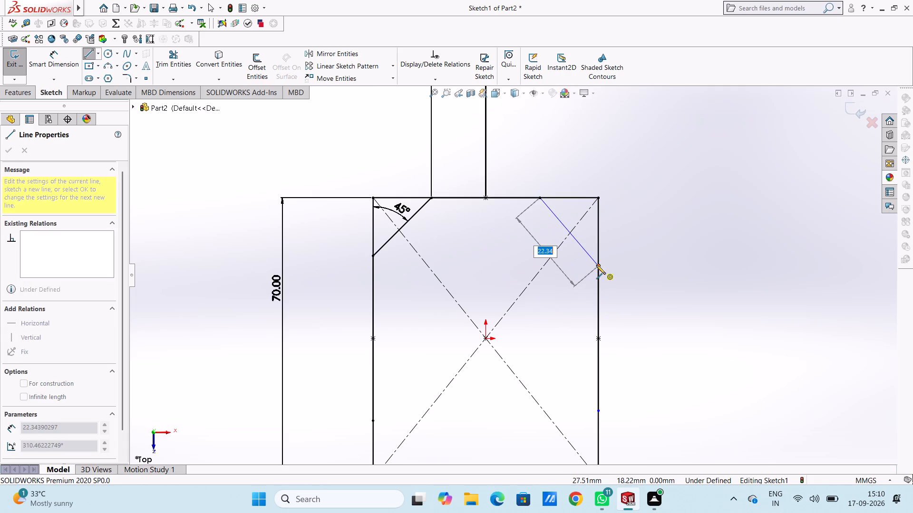
pyautogui.click(596, 265)
pyautogui.press('Escape')
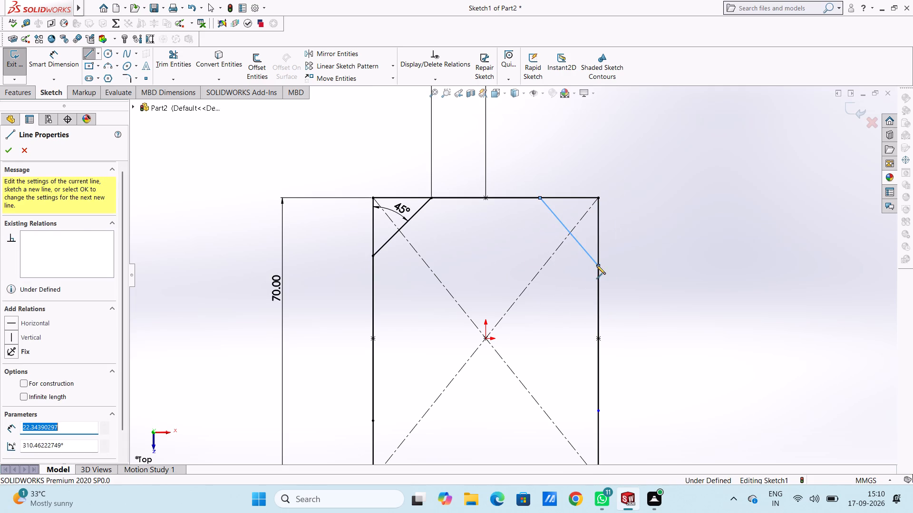
pyautogui.press('Escape')
pyautogui.press('Escape')
# Dimension the distance from the upper-right slanted line's lower end to the right edge's midpoint as 18 mm.
pyautogui.scroll(4, 532, 417)
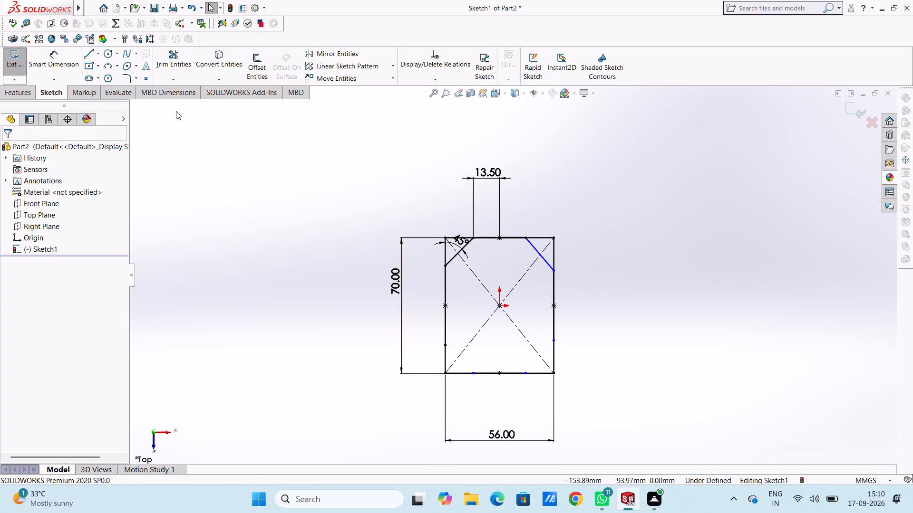
pyautogui.click(56, 70)
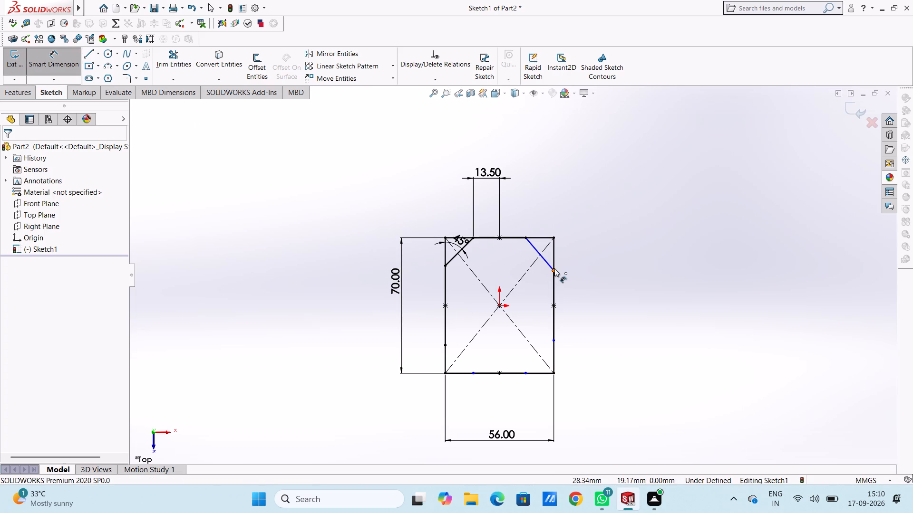
pyautogui.click(554, 268)
pyautogui.click(554, 307)
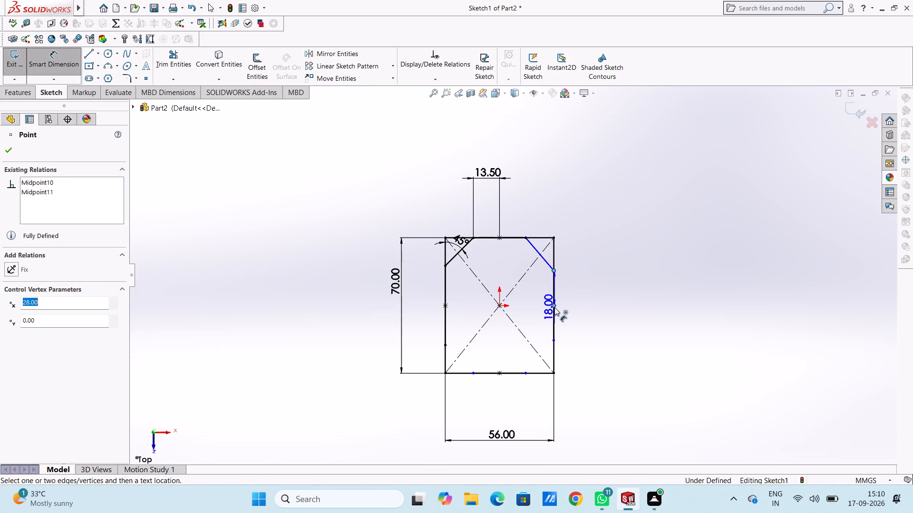
pyautogui.click(685, 291)
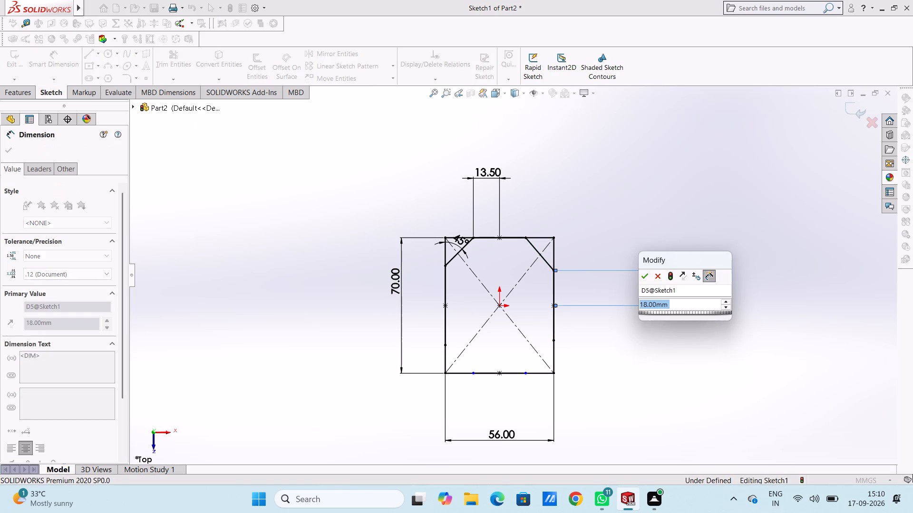
pyautogui.click(644, 276)
pyautogui.click(626, 238)
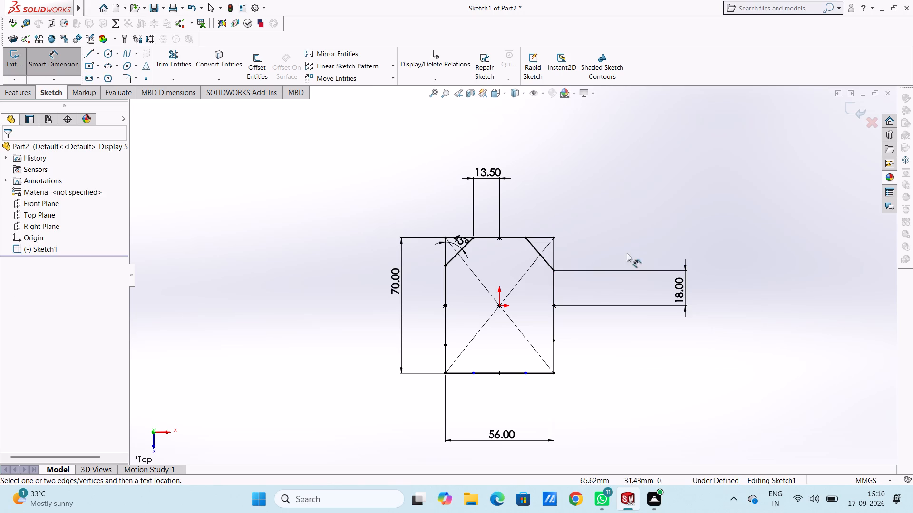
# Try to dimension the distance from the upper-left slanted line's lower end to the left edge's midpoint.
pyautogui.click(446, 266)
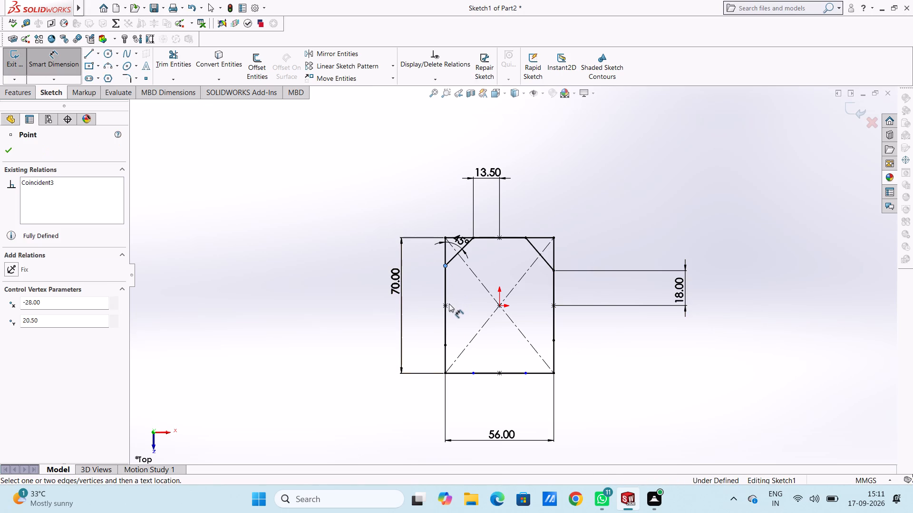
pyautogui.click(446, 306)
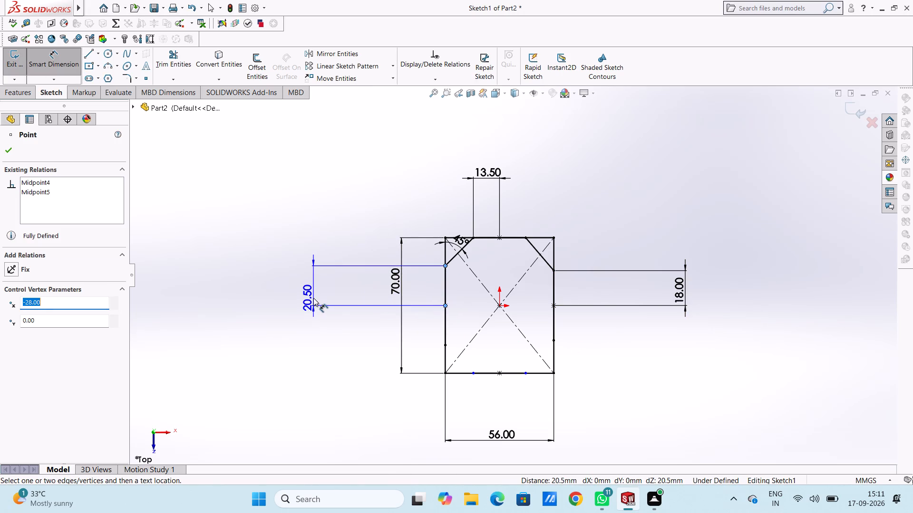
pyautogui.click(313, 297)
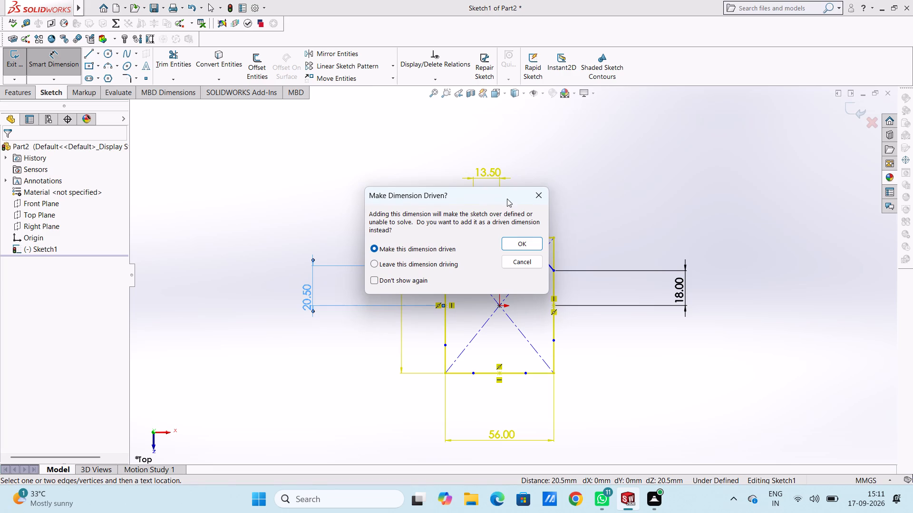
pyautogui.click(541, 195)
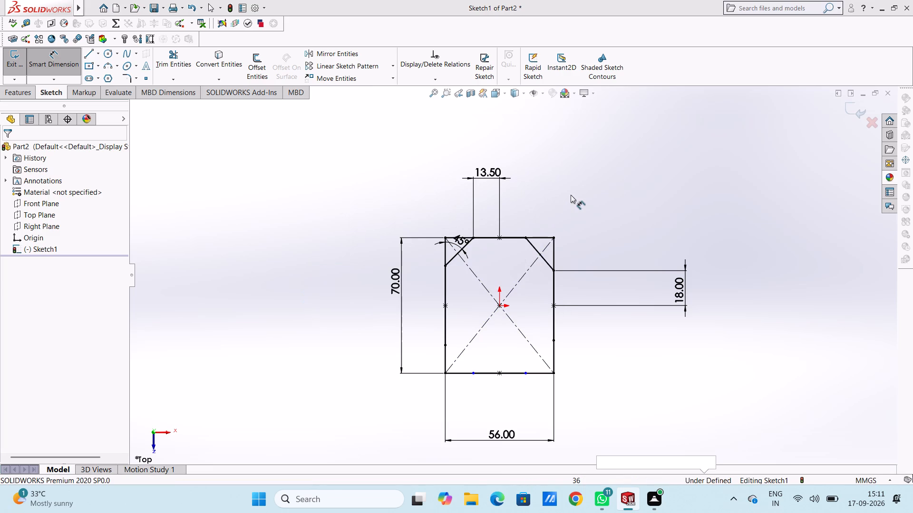
# Delete the midpoint line on the rectangle's left edge and the slanted line across the upper-left corner.
pyautogui.scroll(-2, 457, 292)
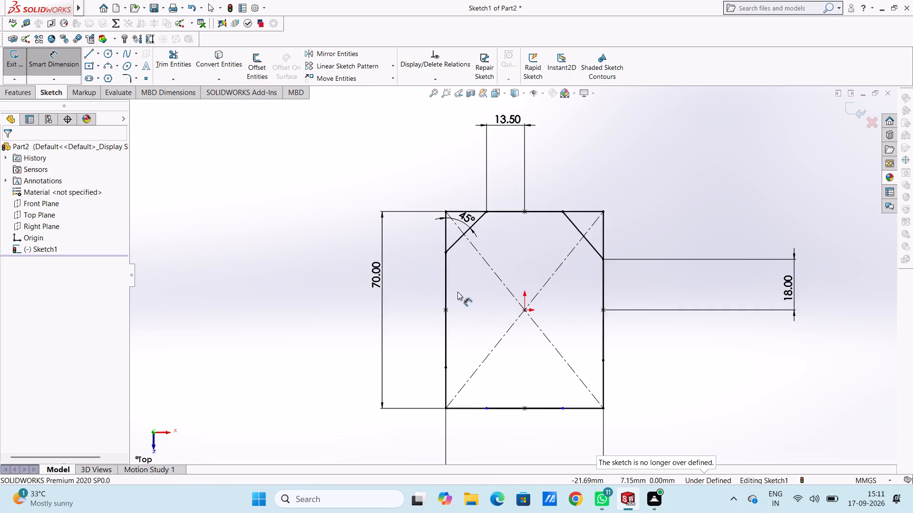
pyautogui.scroll(-1, 457, 292)
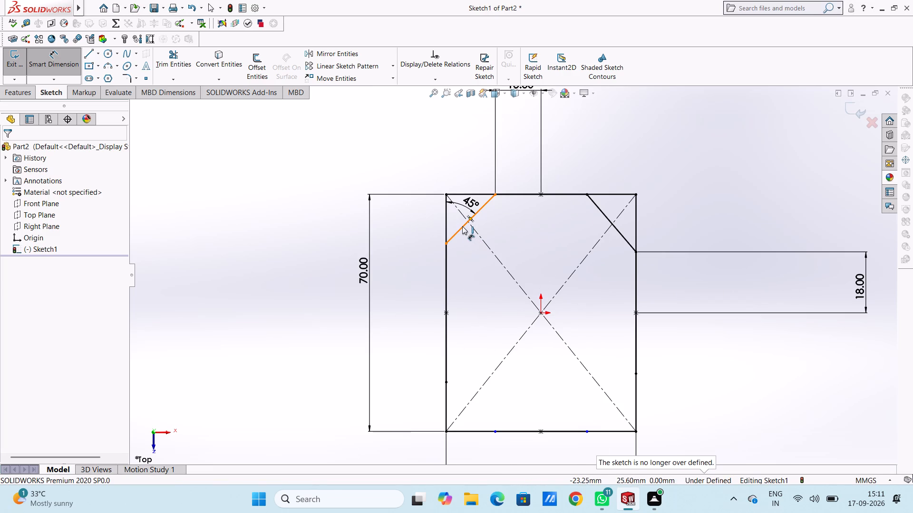
pyautogui.click(445, 269)
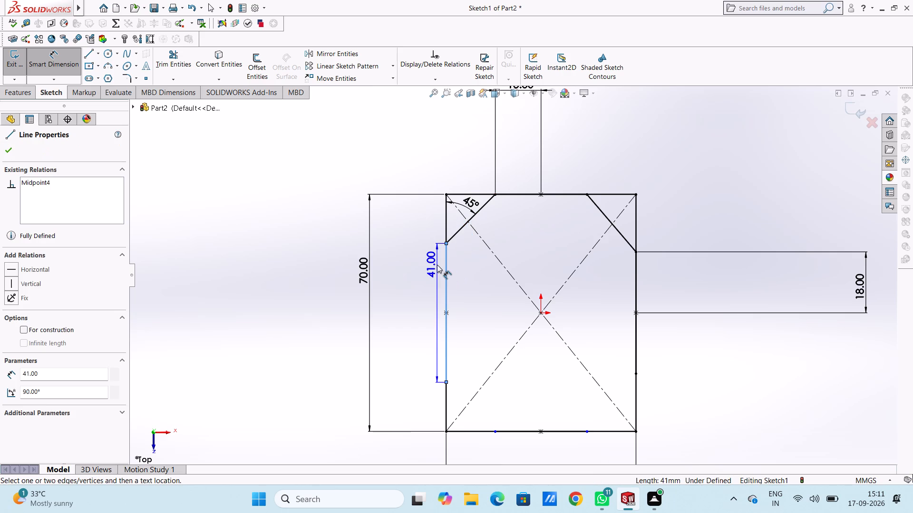
pyautogui.press('Delete')
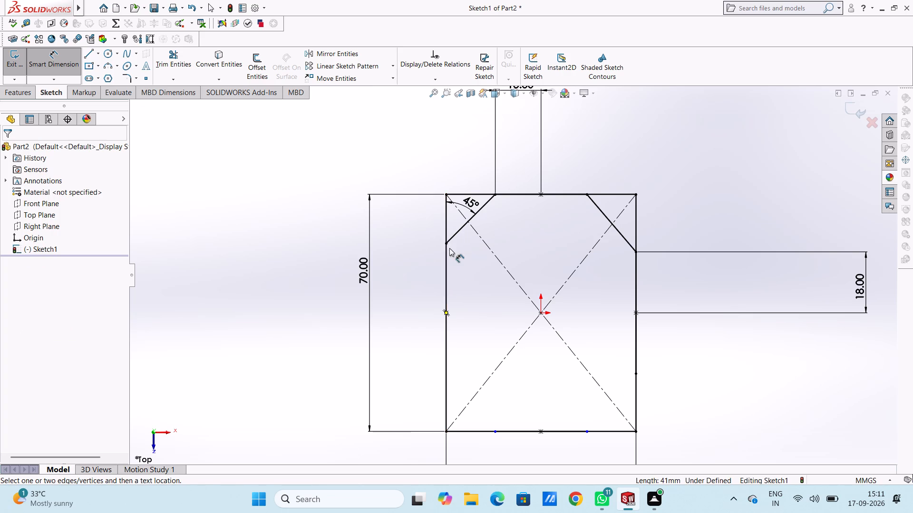
pyautogui.click(453, 234)
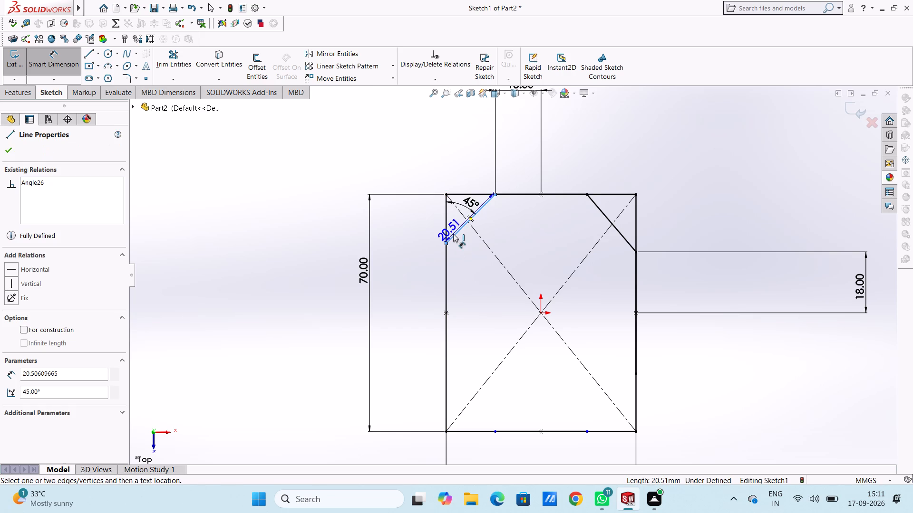
pyautogui.press('Delete')
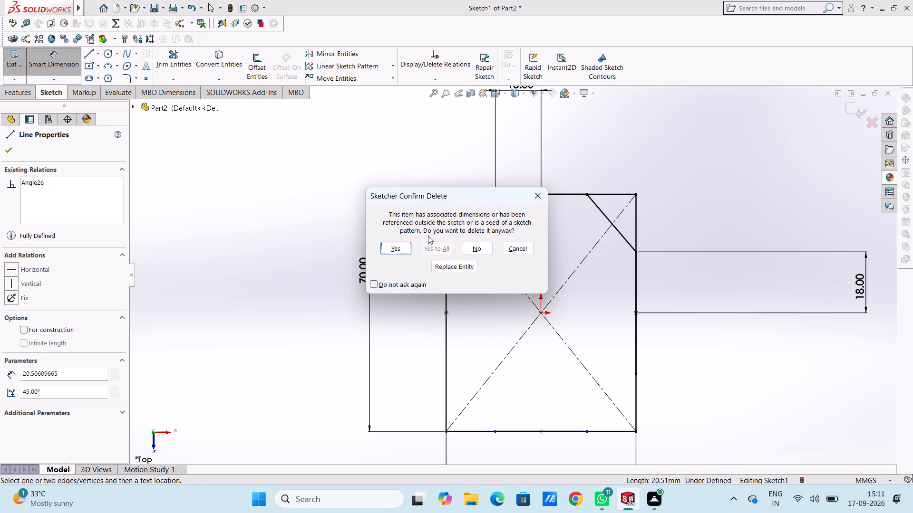
pyautogui.click(395, 253)
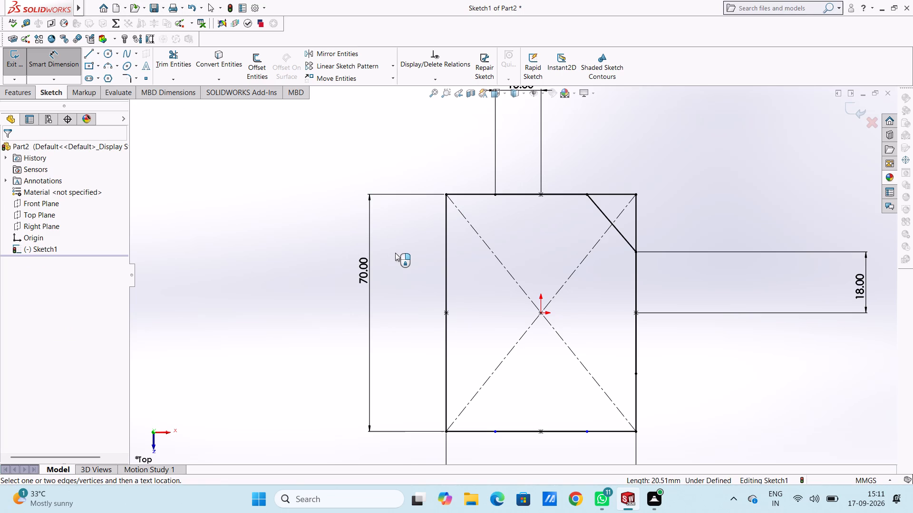
# Draw a slanted line across the lower-right corner, from the bottom midpoint line's right end to the right midpoint line's lower end.
pyautogui.click(87, 56)
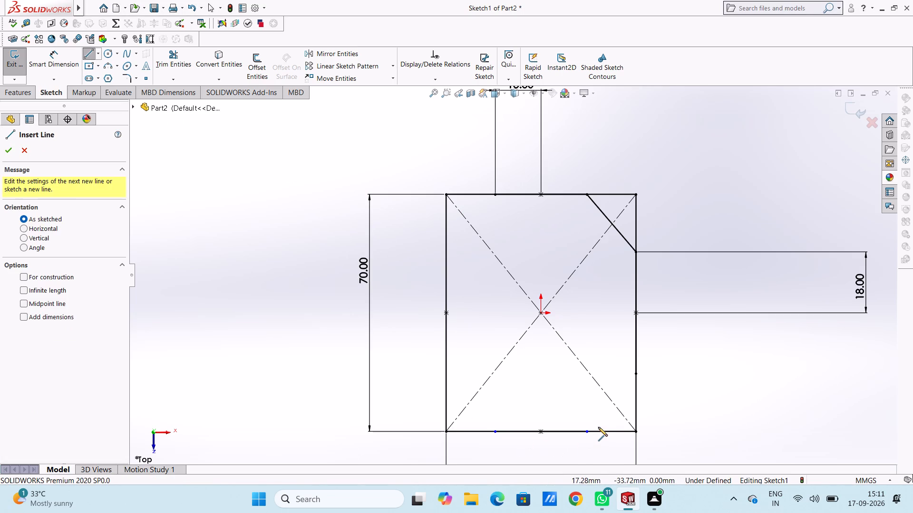
pyautogui.click(586, 433)
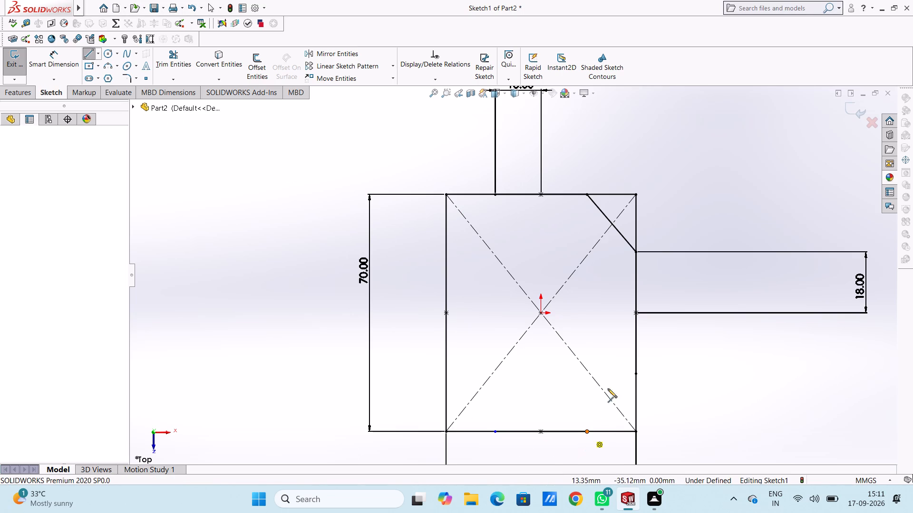
pyautogui.click(634, 374)
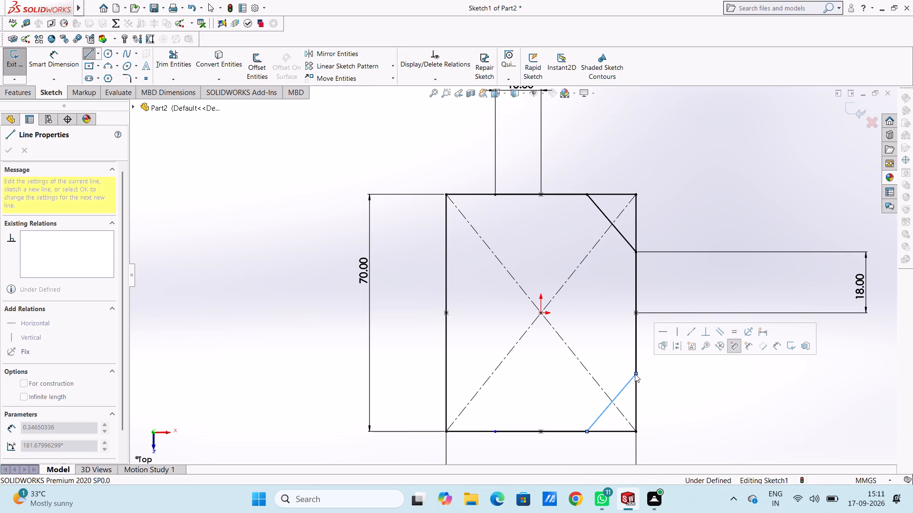
pyautogui.press('Escape')
pyautogui.press('Escape')
pyautogui.press('Escape')
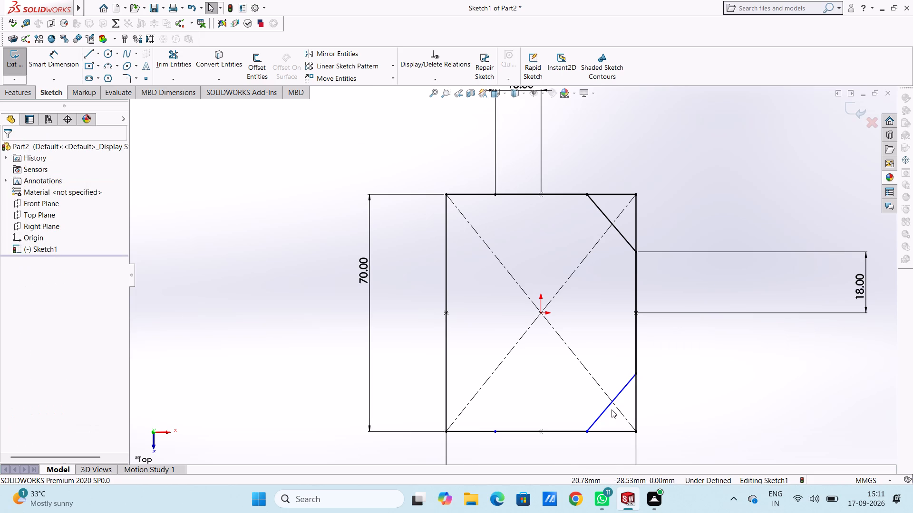
# Draw a vertical midpoint line centred on the left edge's midpoint, extending 25 mm to each side.
pyautogui.scroll(3, 612, 409)
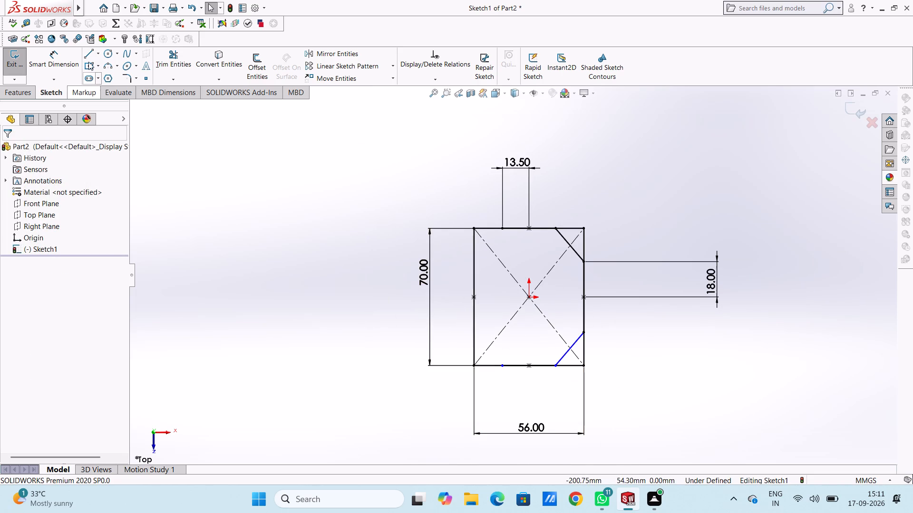
pyautogui.click(98, 54)
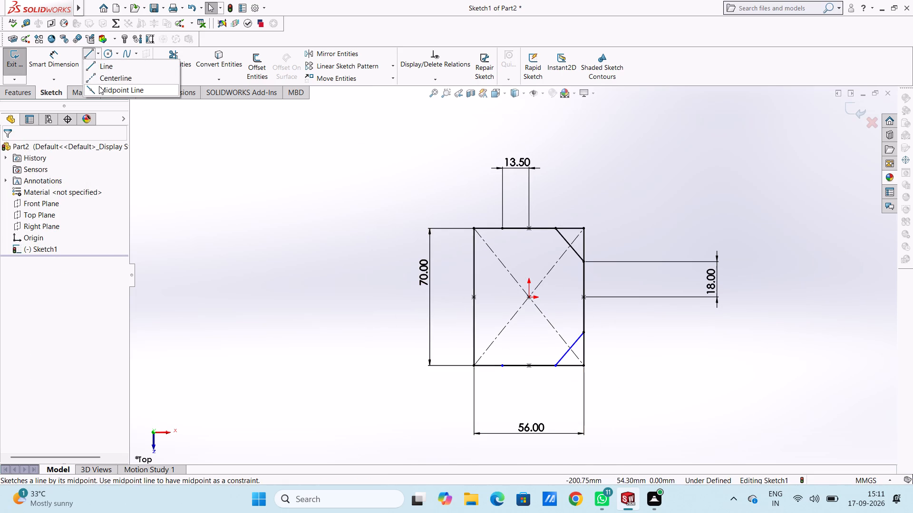
pyautogui.click(99, 89)
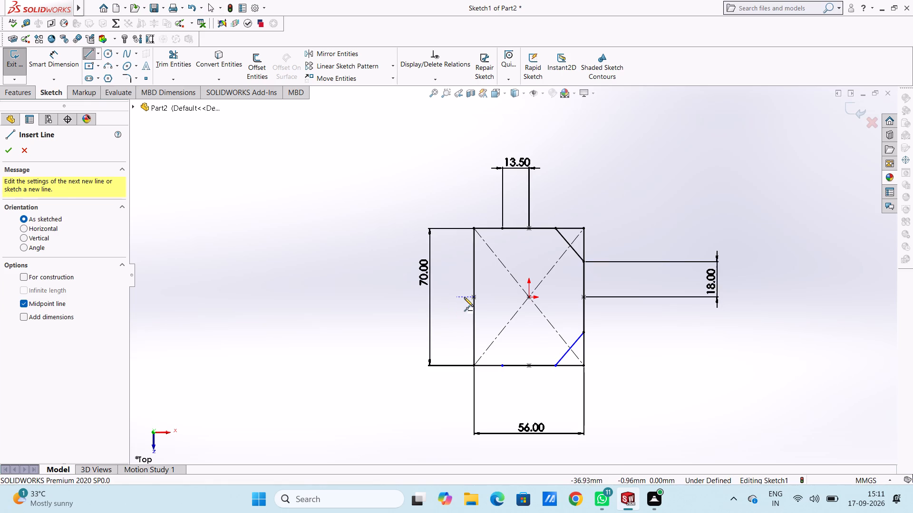
pyautogui.click(473, 298)
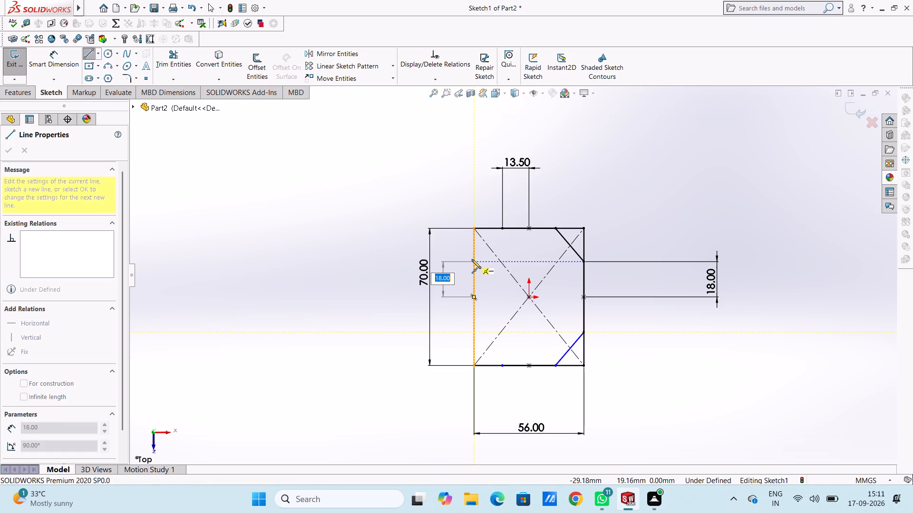
pyautogui.write('25')
pyautogui.press('Return')
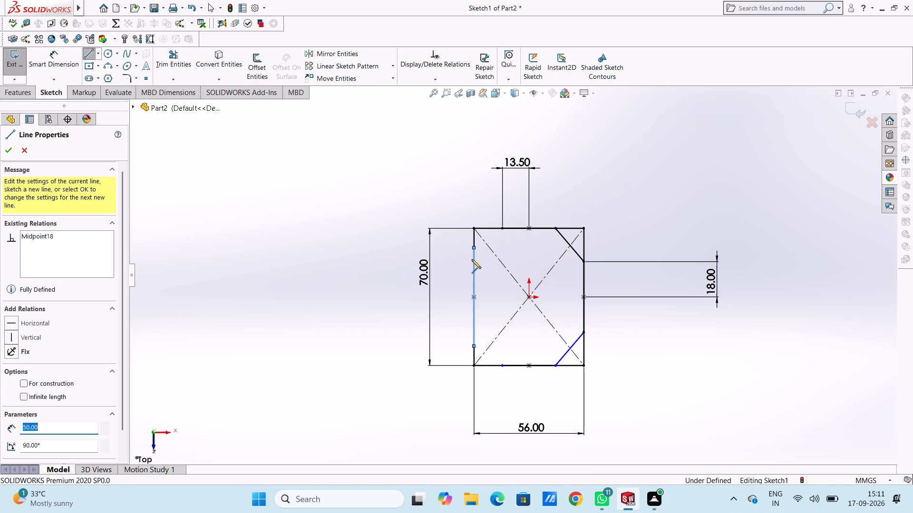
pyautogui.press('Escape')
pyautogui.press('Escape')
# Dimension the vertical distance from the left midpoint line's upper end to the left edge's midpoint.
pyautogui.scroll(-4, 508, 236)
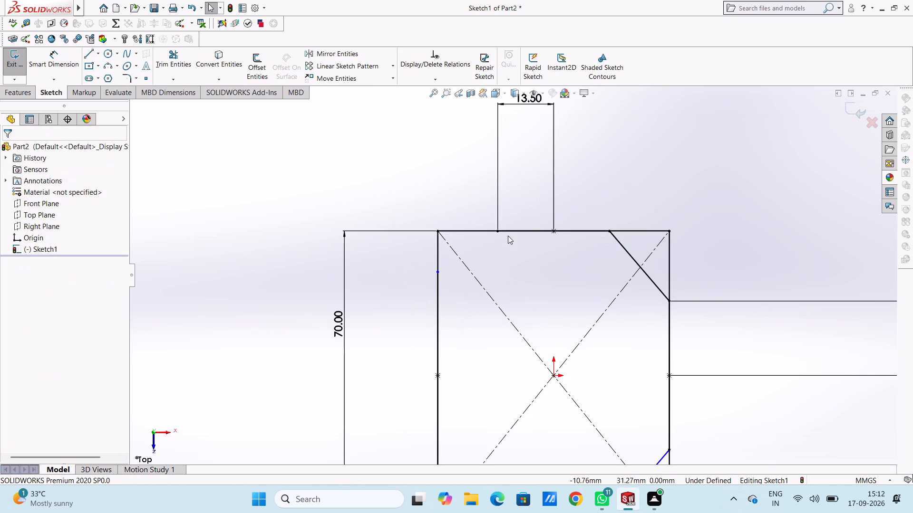
pyautogui.click(69, 61)
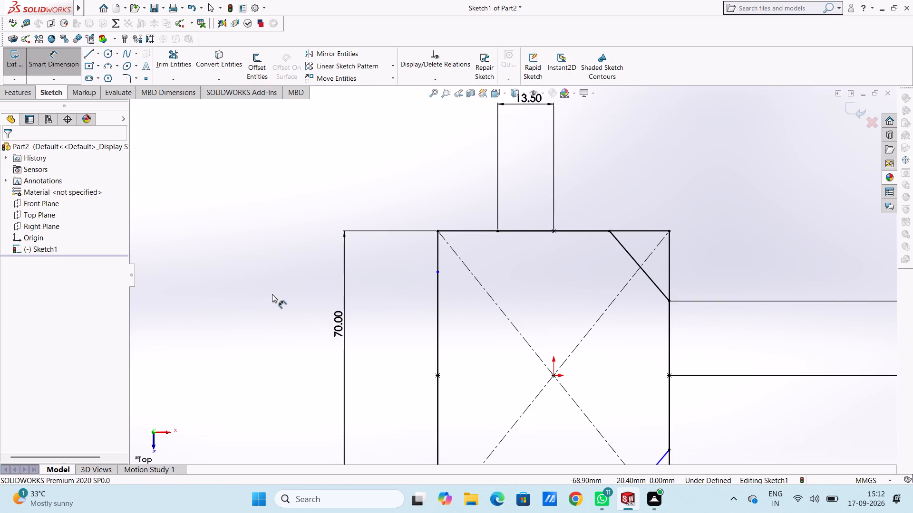
pyautogui.scroll(4, 273, 295)
pyautogui.click(477, 273)
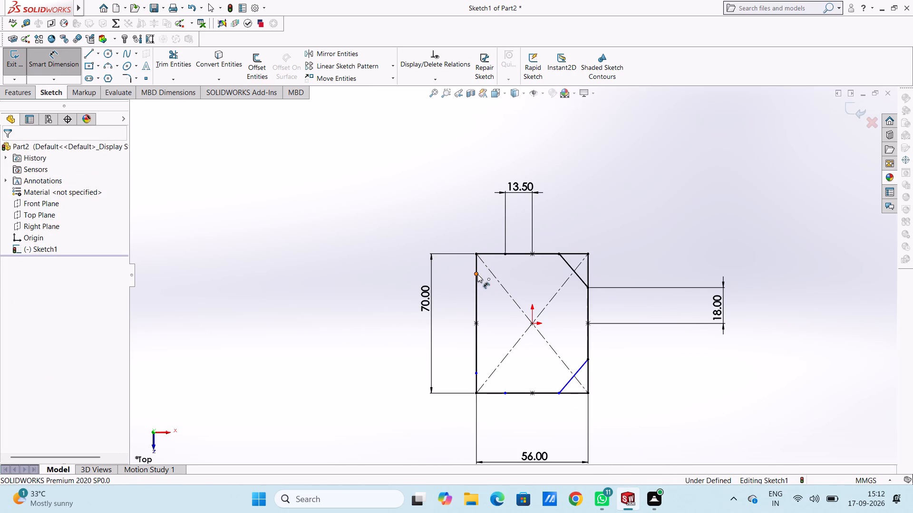
pyautogui.click(478, 323)
pyautogui.click(306, 333)
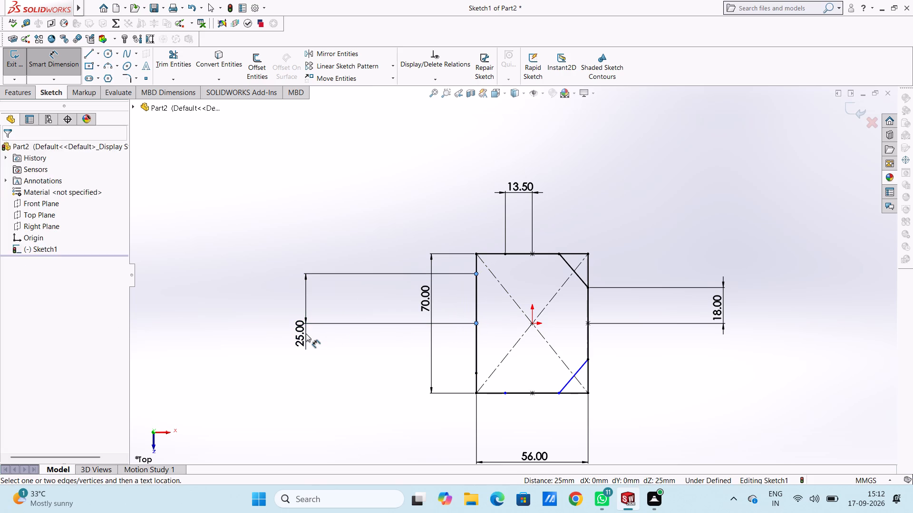
pyautogui.click(260, 318)
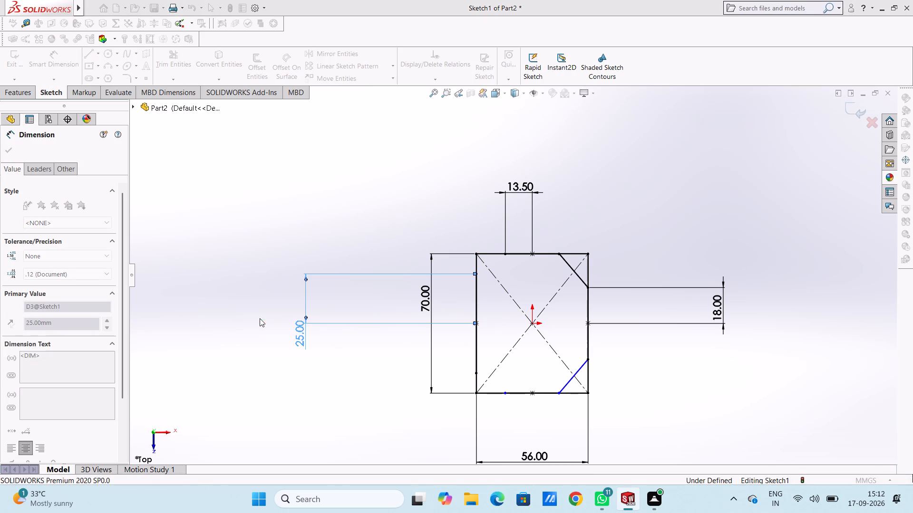
pyautogui.click(391, 316)
# Dimension the horizontal distance between the two ends of the midpoint line on the rectangle's bottom edge.
pyautogui.scroll(1, 407, 378)
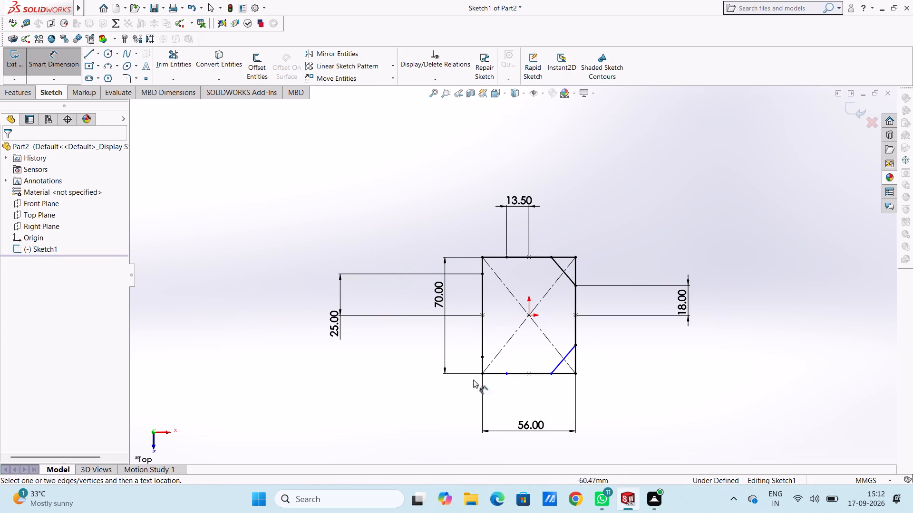
pyautogui.click(505, 375)
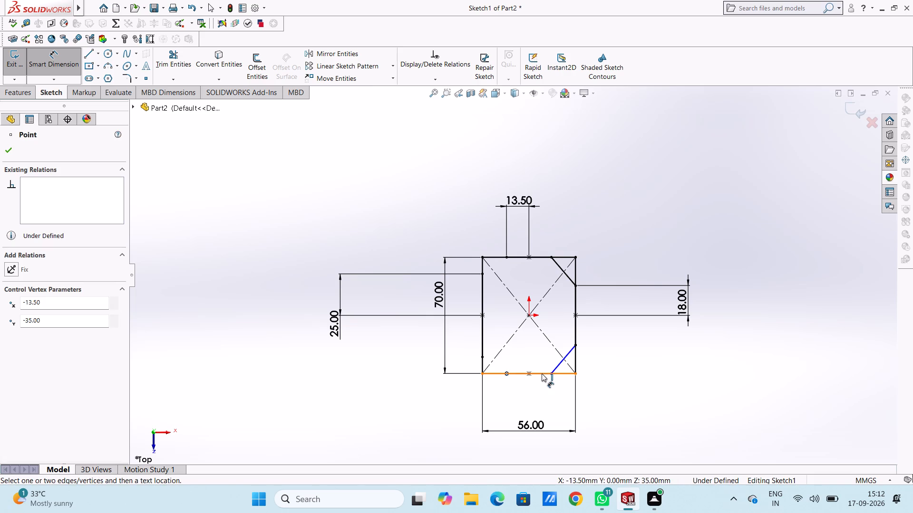
pyautogui.click(552, 375)
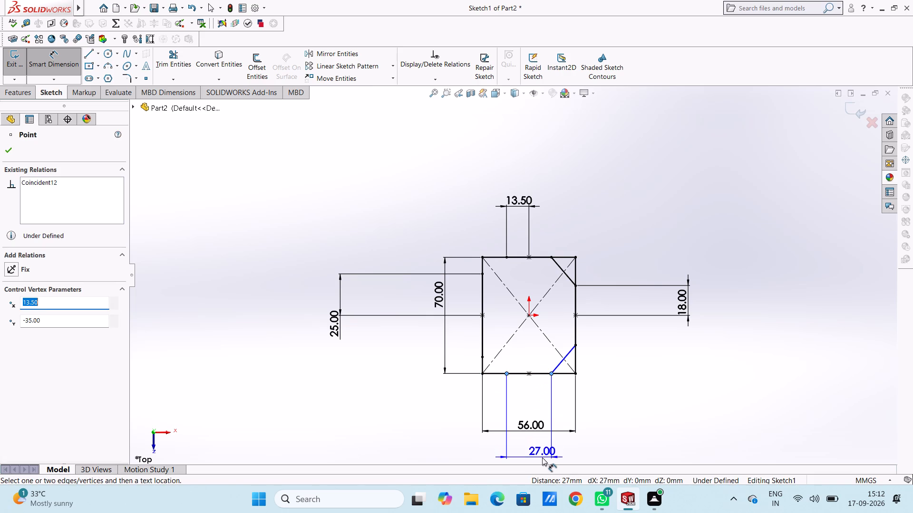
pyautogui.scroll(2, 541, 457)
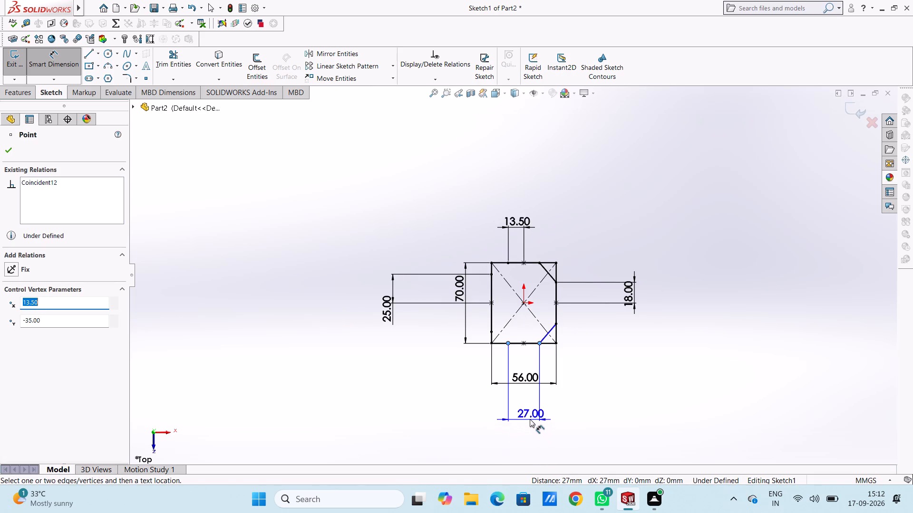
pyautogui.click(529, 418)
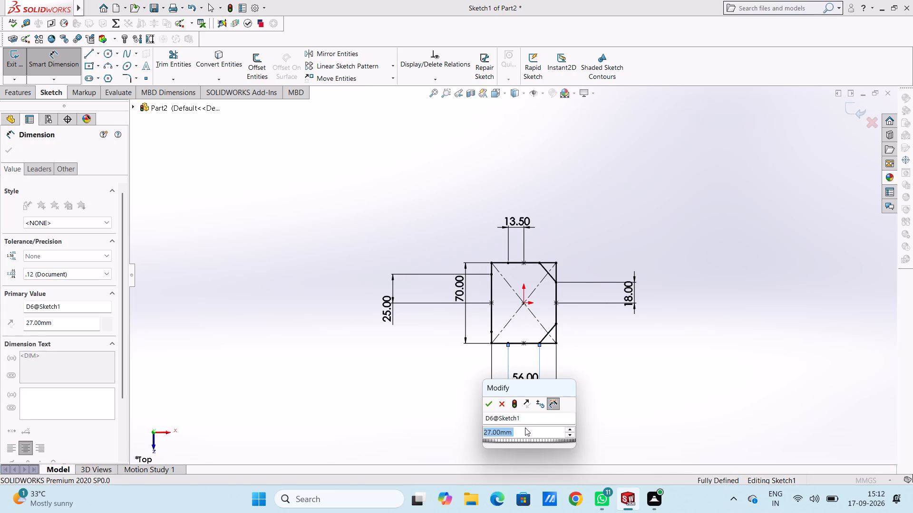
pyautogui.click(487, 412)
pyautogui.click(487, 408)
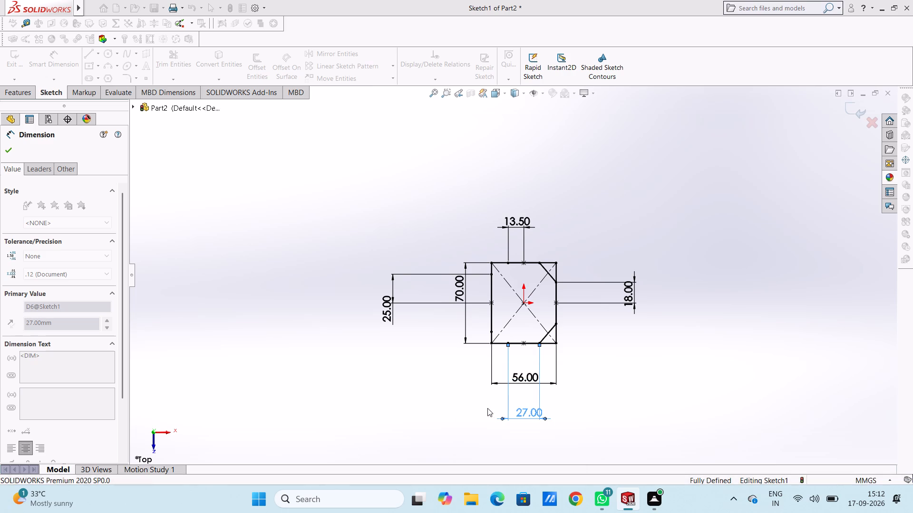
pyautogui.scroll(-4, 509, 363)
pyautogui.click(495, 344)
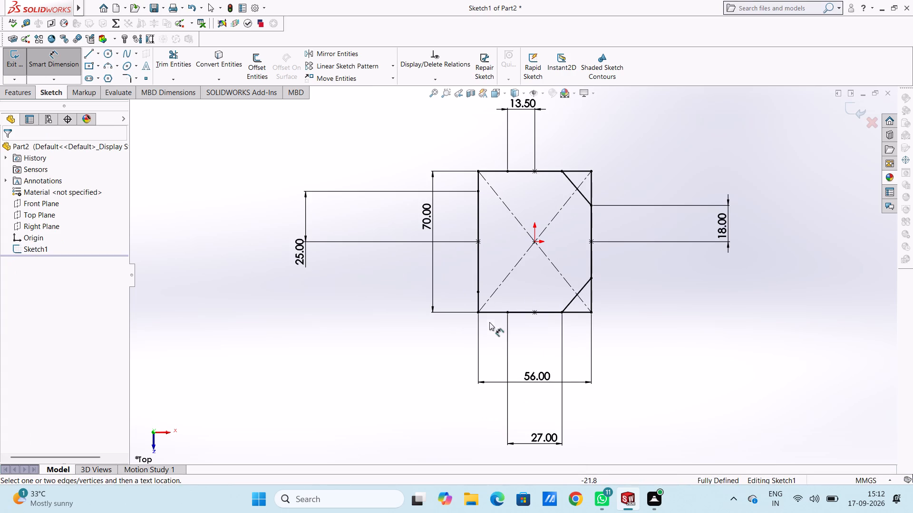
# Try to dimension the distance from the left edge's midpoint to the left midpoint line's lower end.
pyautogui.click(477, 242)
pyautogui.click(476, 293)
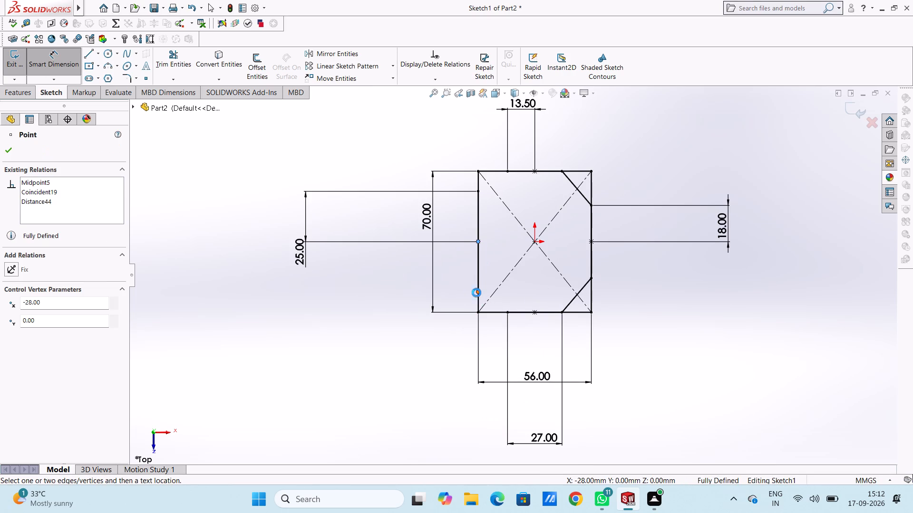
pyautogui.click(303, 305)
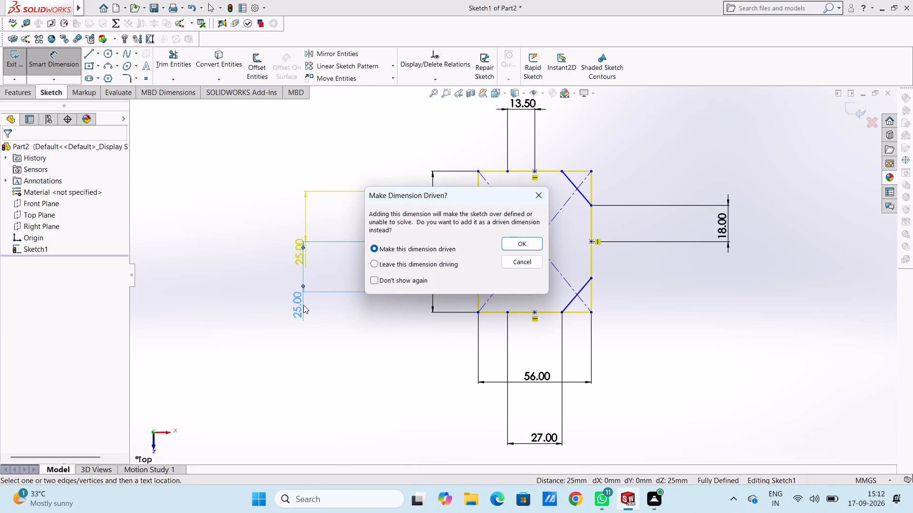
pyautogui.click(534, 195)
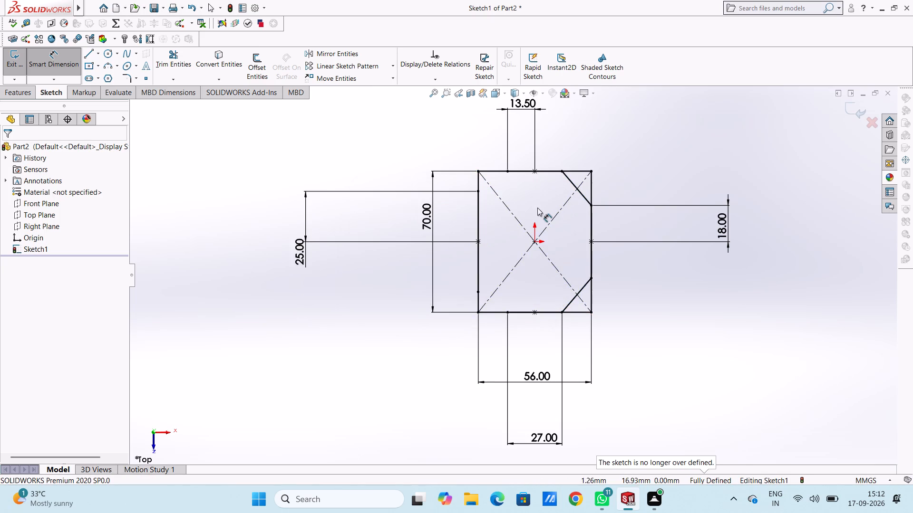
# Draw a slanted line about 31 mm long from the left midpoint line's upper end up past the rectangle's top edge.
pyautogui.scroll(-3, 535, 209)
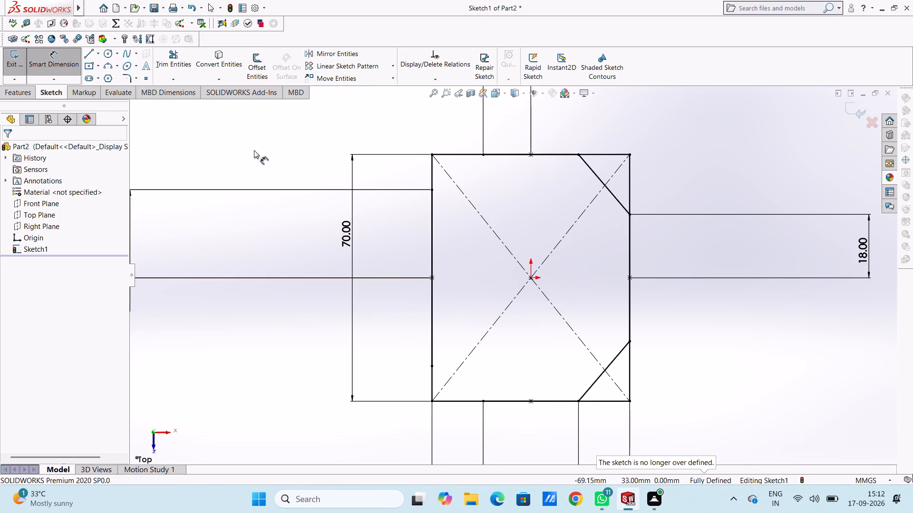
pyautogui.click(87, 54)
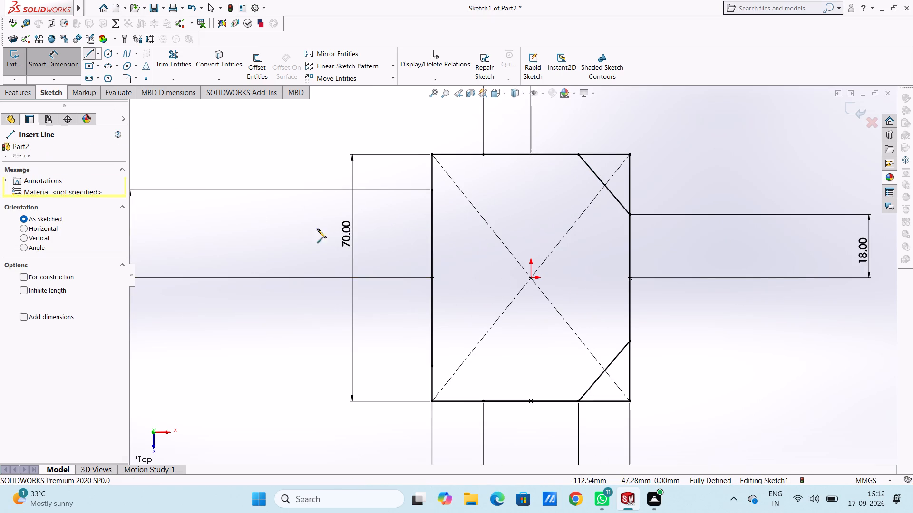
pyautogui.click(432, 192)
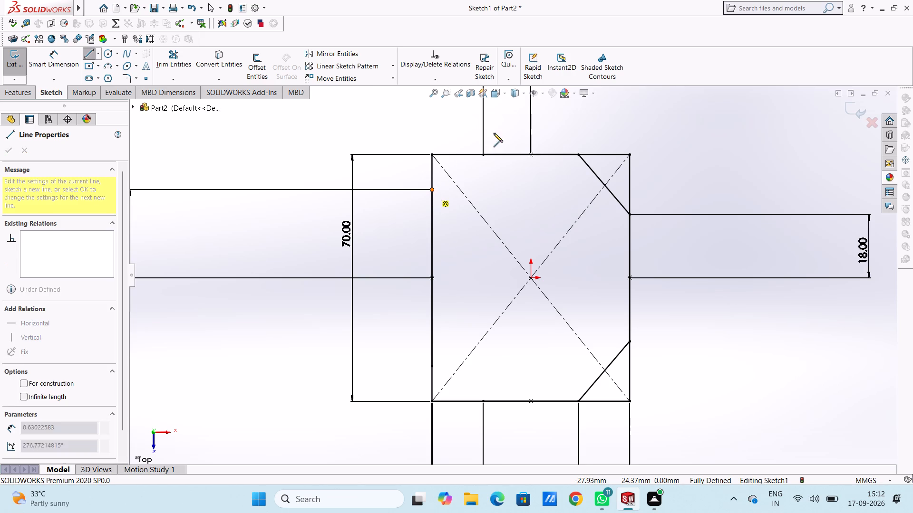
pyautogui.click(522, 127)
pyautogui.press('Escape')
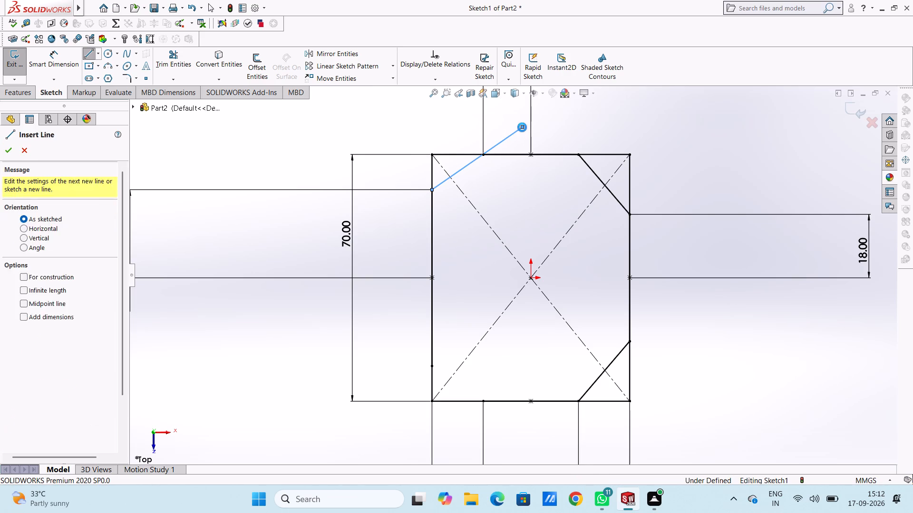
pyautogui.press('Escape')
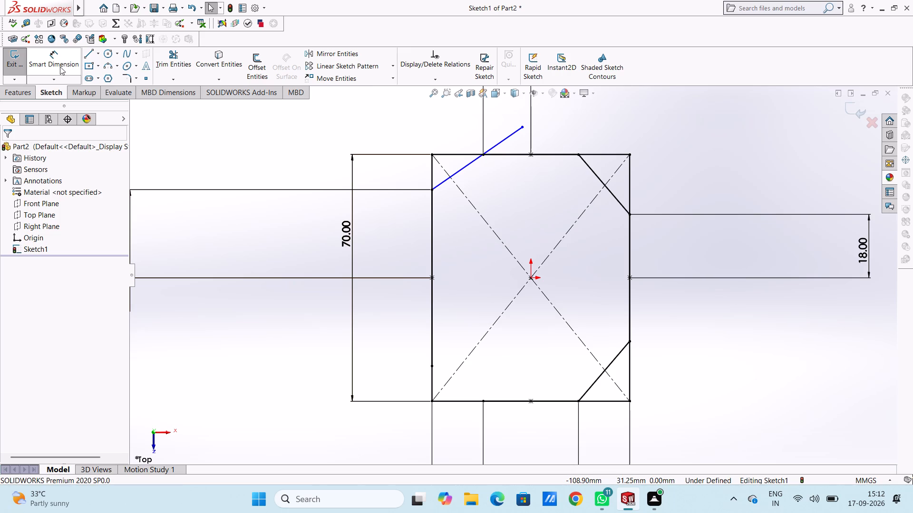
# Dimension the angle between the left edge and the new slanted line as 45°.
pyautogui.click(60, 65)
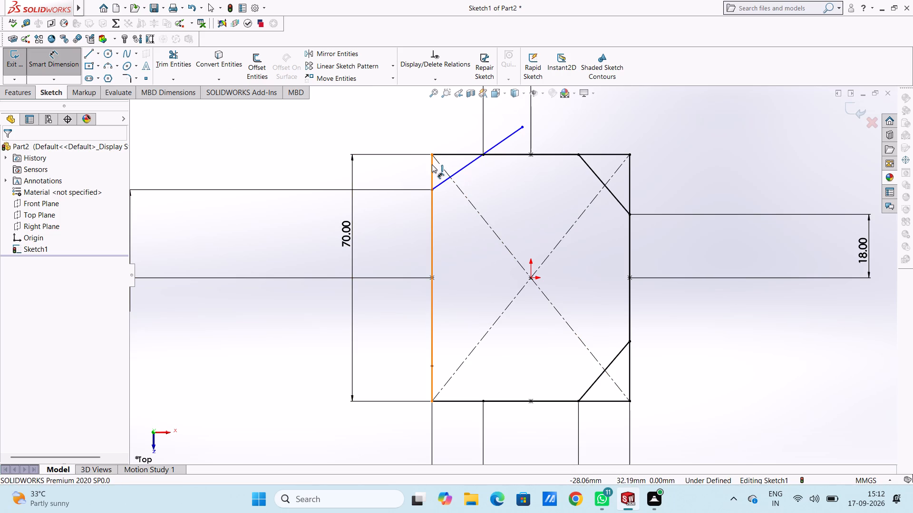
pyautogui.click(432, 164)
pyautogui.click(461, 170)
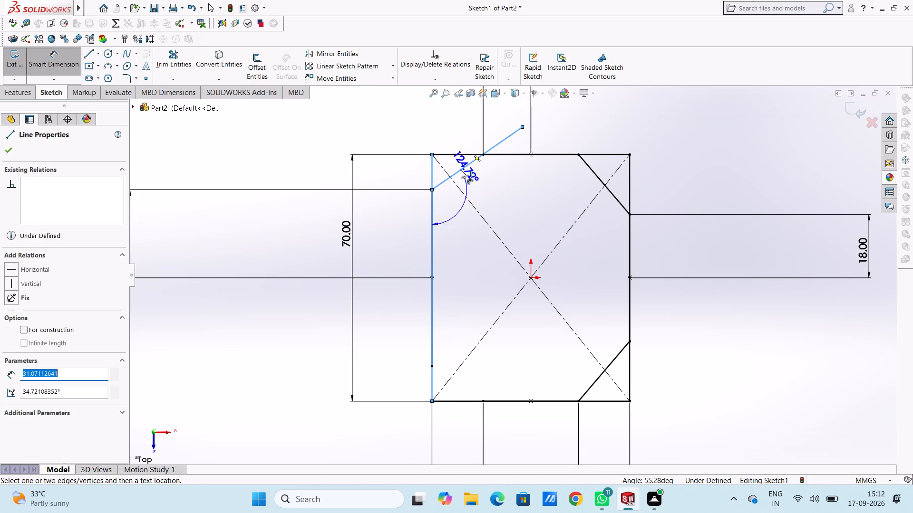
pyautogui.click(467, 142)
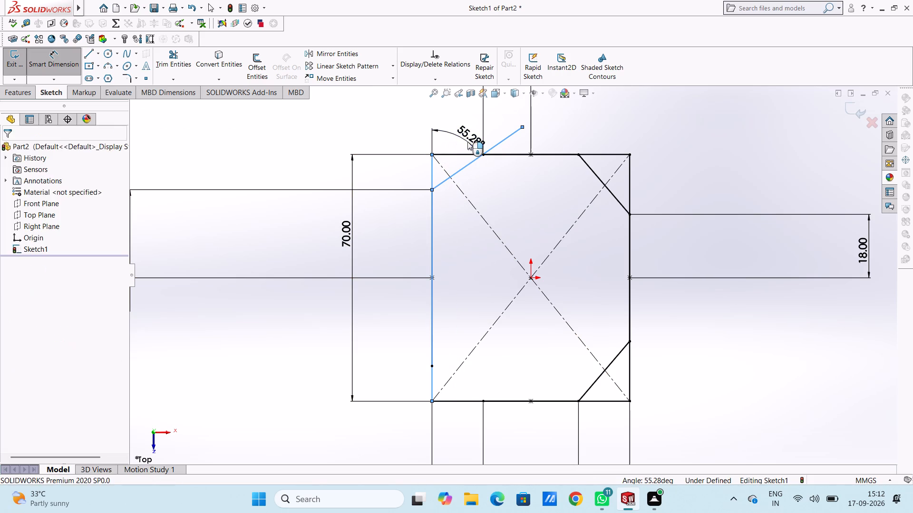
pyautogui.write('45')
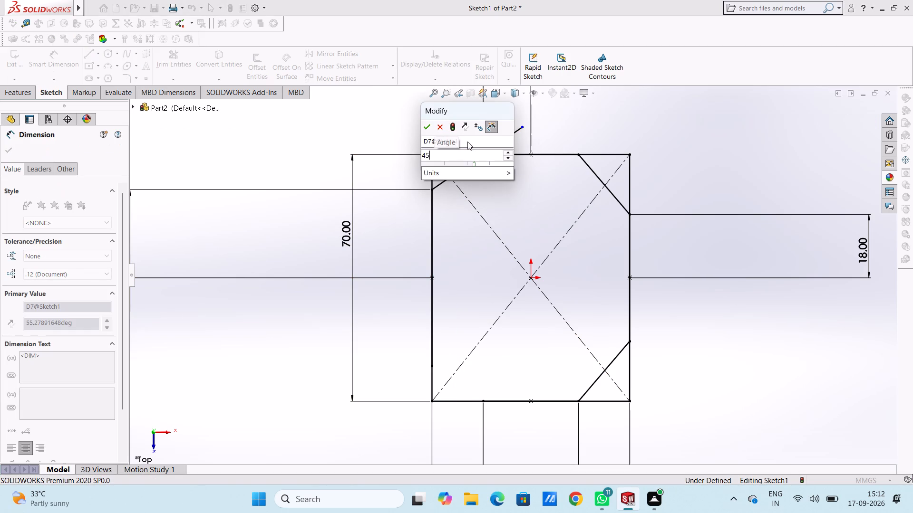
pyautogui.press('Return')
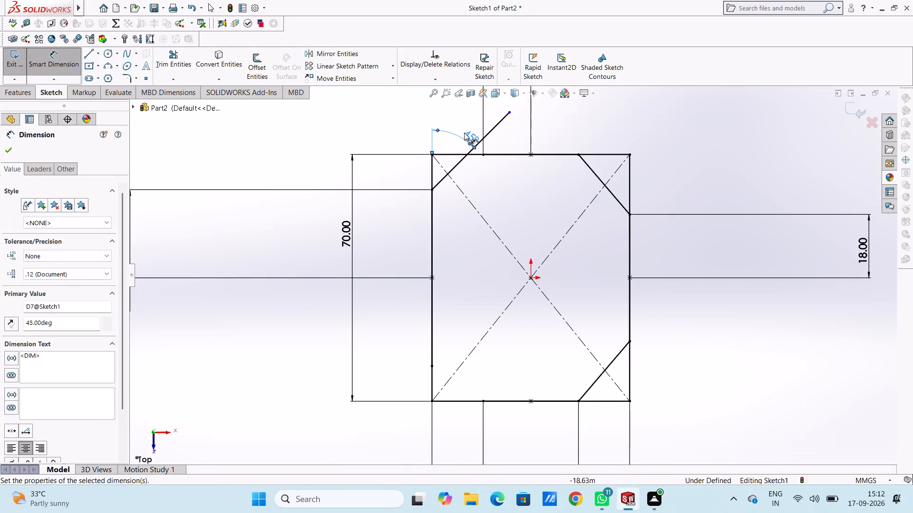
pyautogui.click(459, 121)
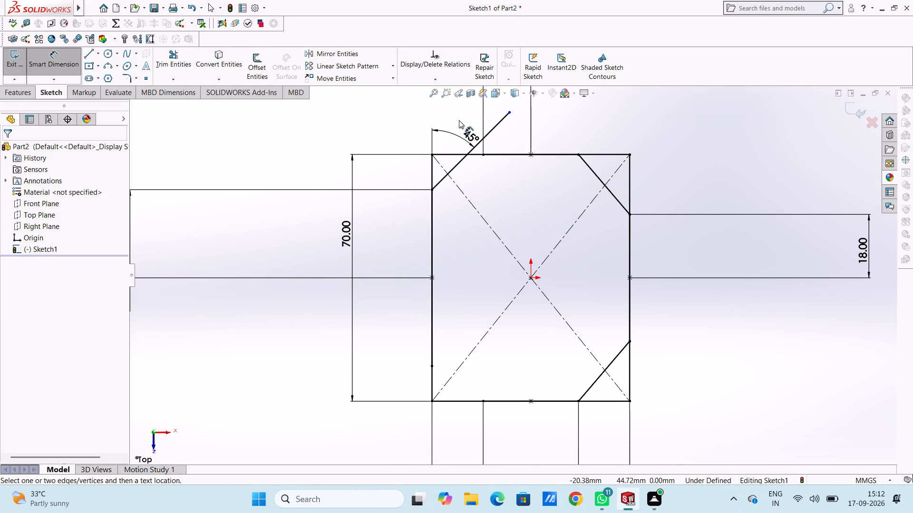
pyautogui.press('Escape')
pyautogui.press('Escape')
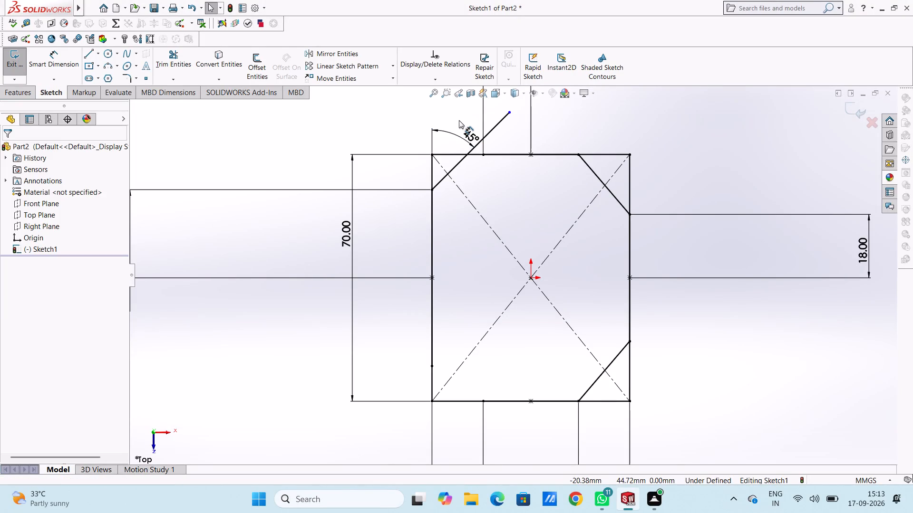
# Trim the slanted line's overhang above the top edge and the edge segments and diagonal end outside it at the upper-left corner.
pyautogui.click(171, 61)
pyautogui.click(497, 125)
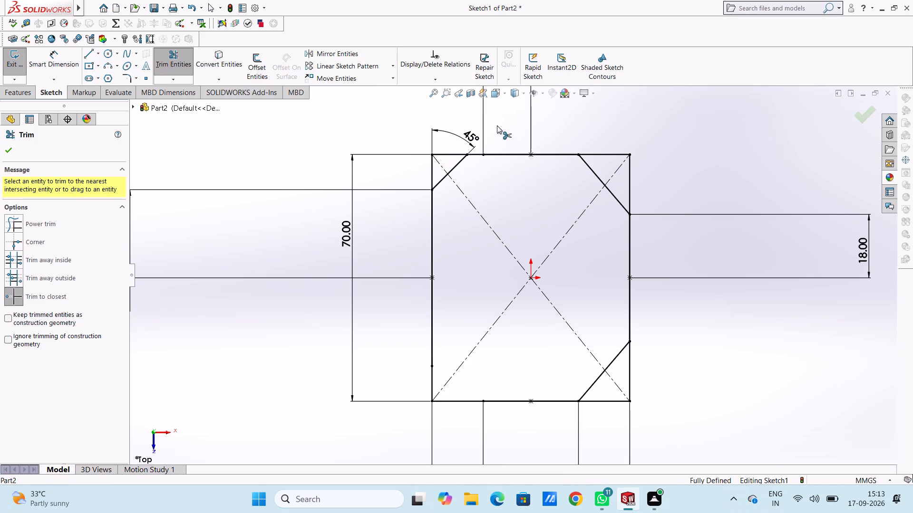
pyautogui.click(431, 166)
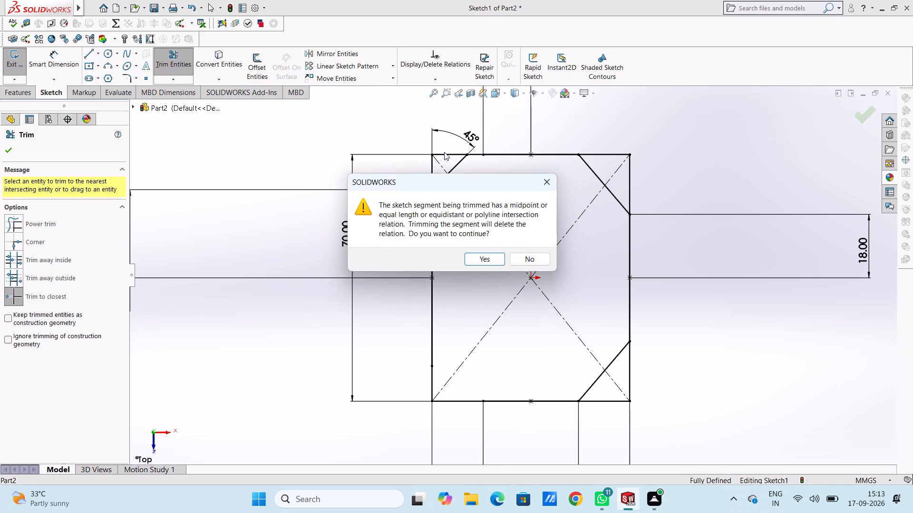
pyautogui.click(543, 180)
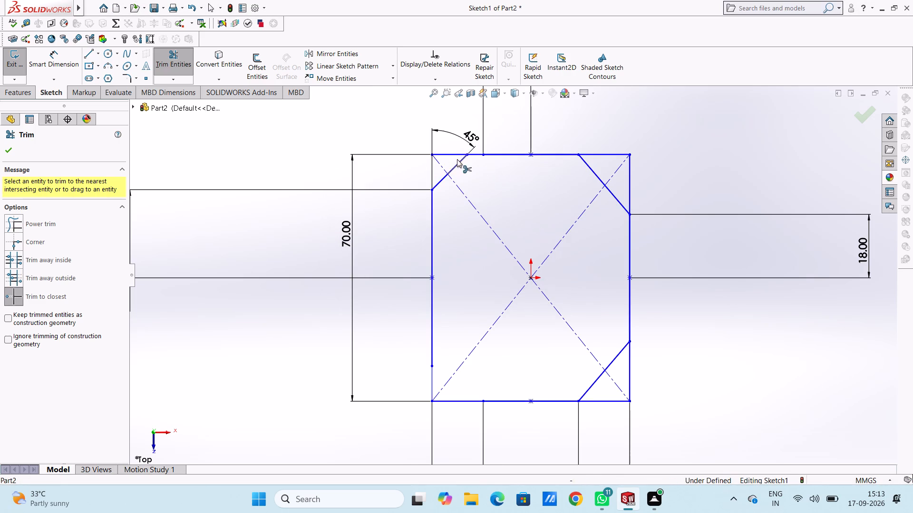
pyautogui.click(448, 155)
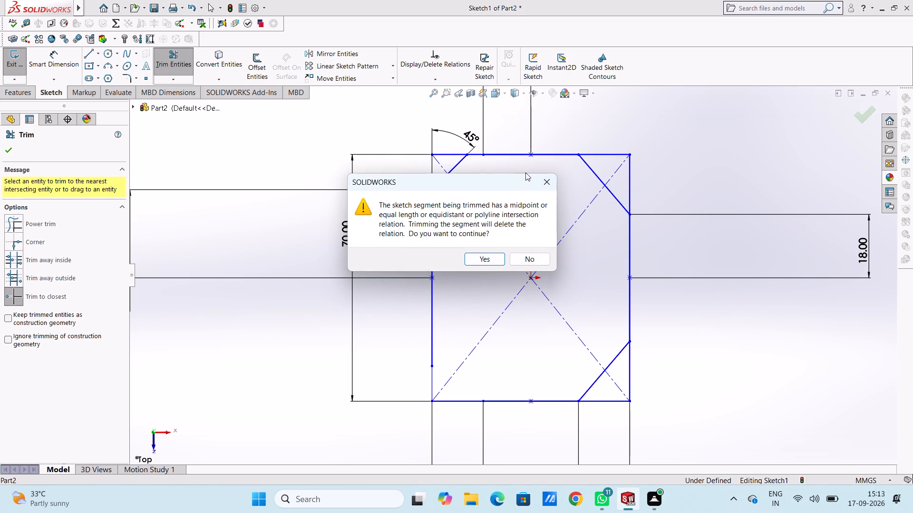
pyautogui.click(545, 182)
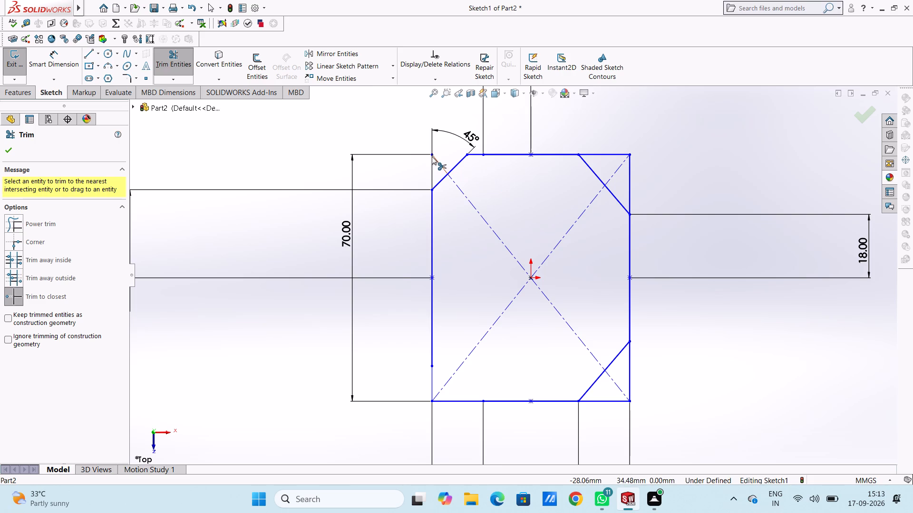
pyautogui.click(432, 156)
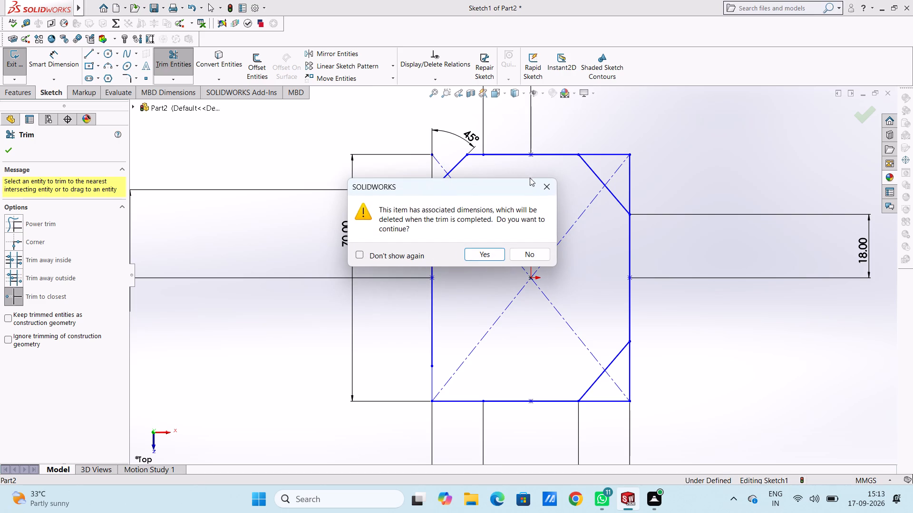
pyautogui.click(544, 183)
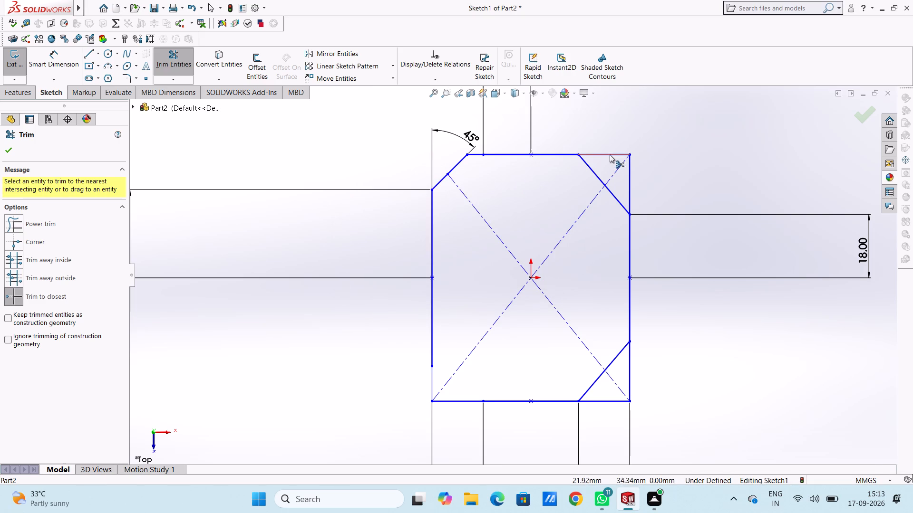
pyautogui.press('Escape')
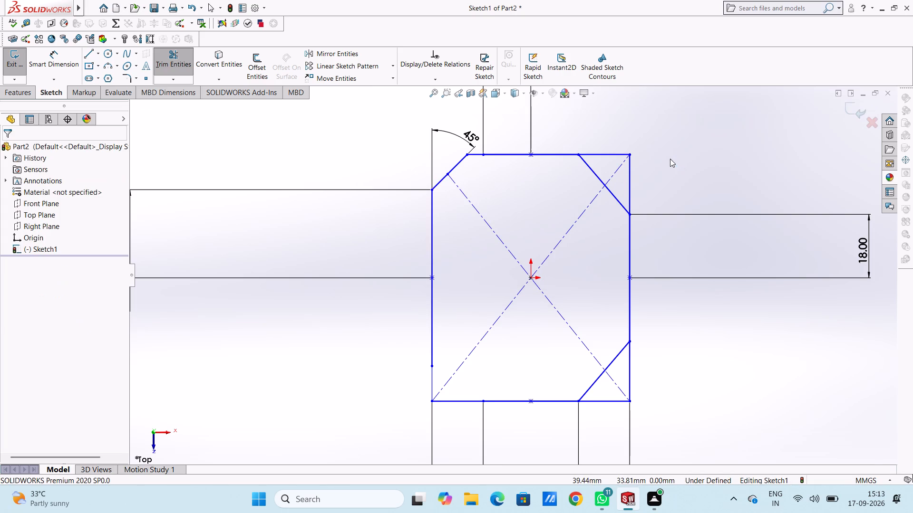
# Dimension the angle between the right edge and the upper-right slanted line as 45°.
pyautogui.press('Escape')
pyautogui.press('Escape')
pyautogui.press('Escape')
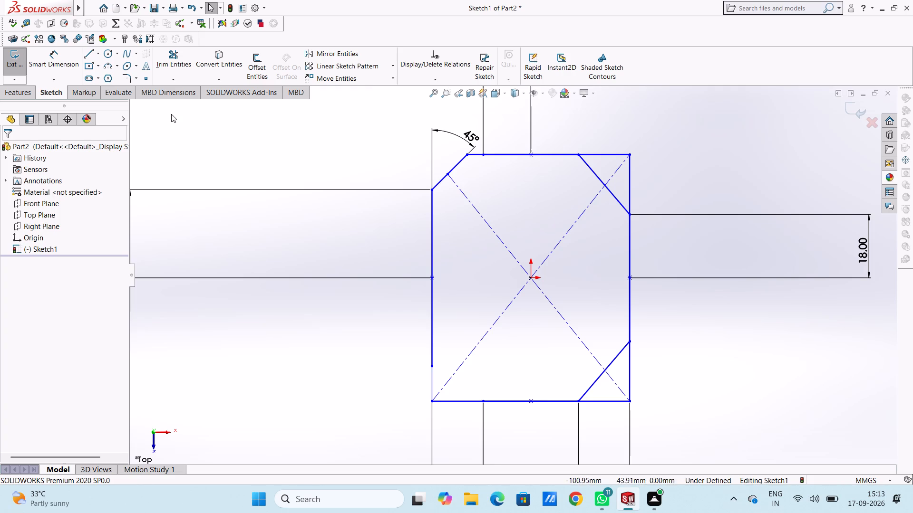
pyautogui.click(68, 62)
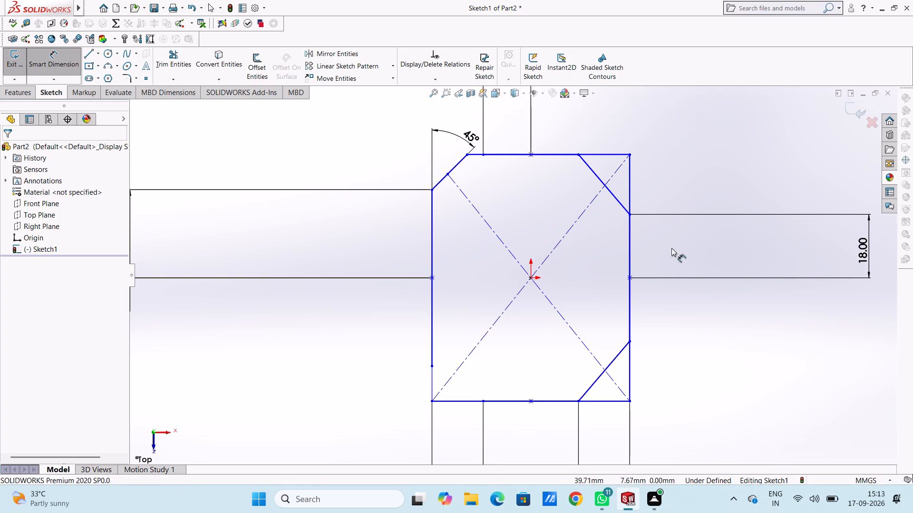
pyautogui.click(631, 185)
pyautogui.click(607, 190)
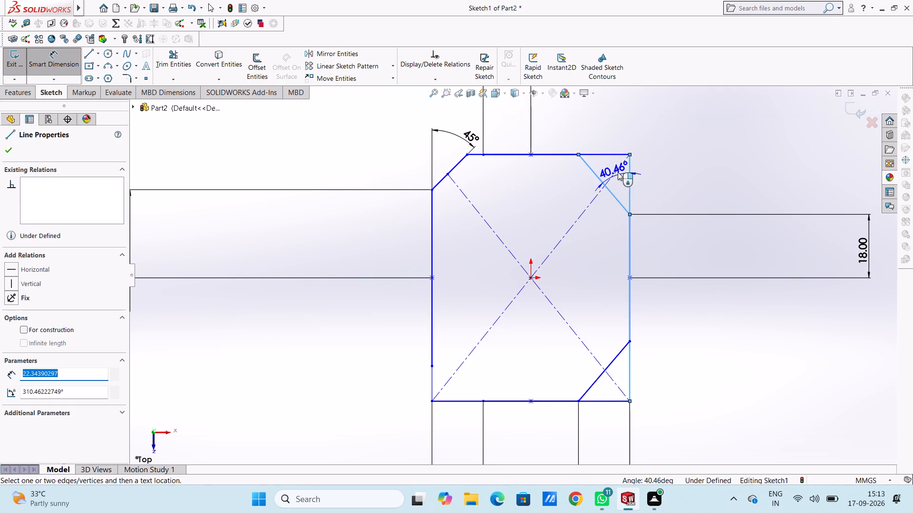
pyautogui.click(609, 127)
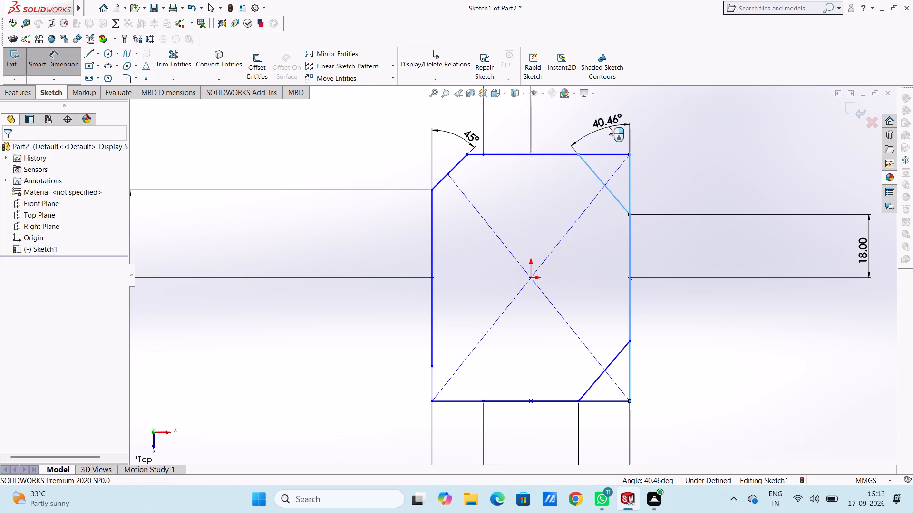
pyautogui.write('45')
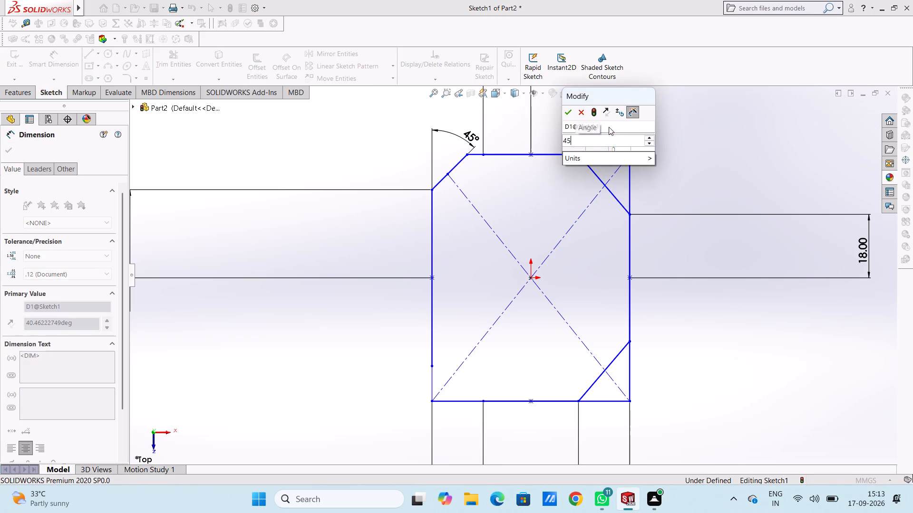
pyautogui.press('Return')
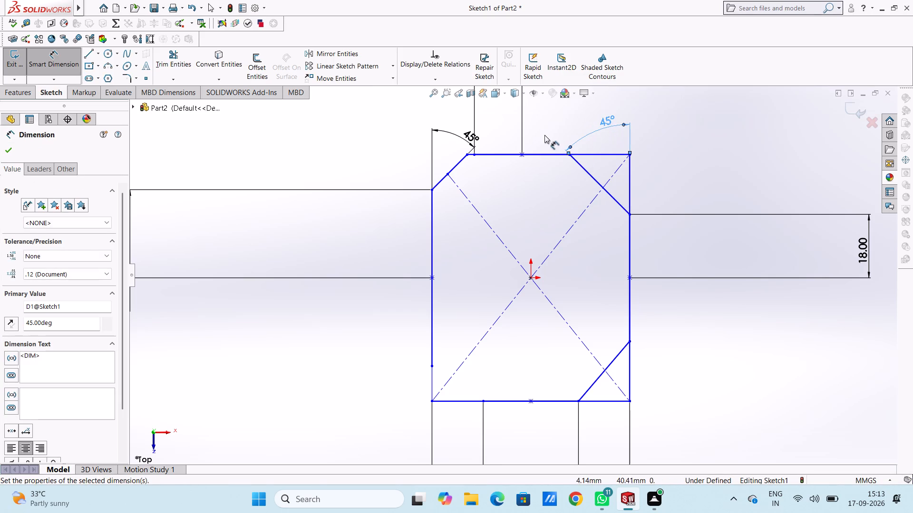
pyautogui.click(544, 134)
# Delete the 13.50 mm horizontal dimension above the profile's top edge.
pyautogui.scroll(1, 549, 142)
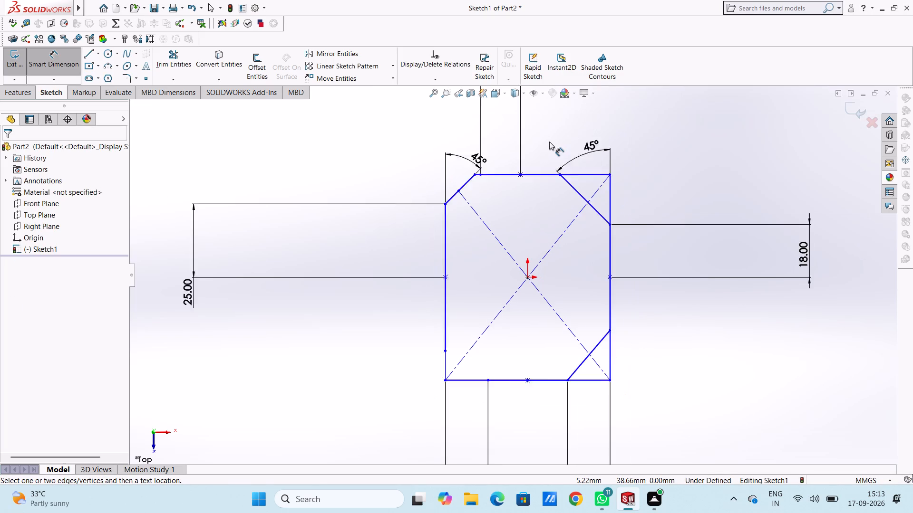
pyautogui.scroll(2, 549, 142)
pyautogui.click(500, 141)
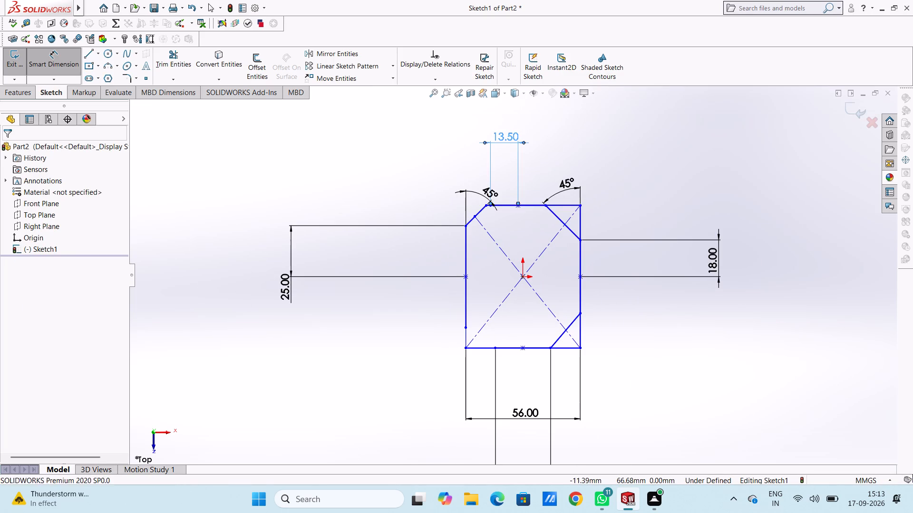
pyautogui.press('Delete')
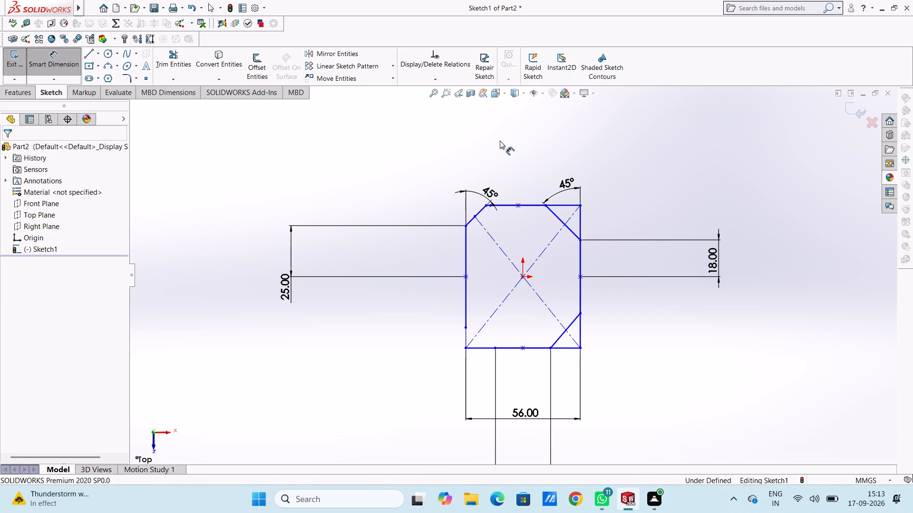
# Dimension the vertical distance between the profile's top and bottom edges.
pyautogui.scroll(-2, 517, 239)
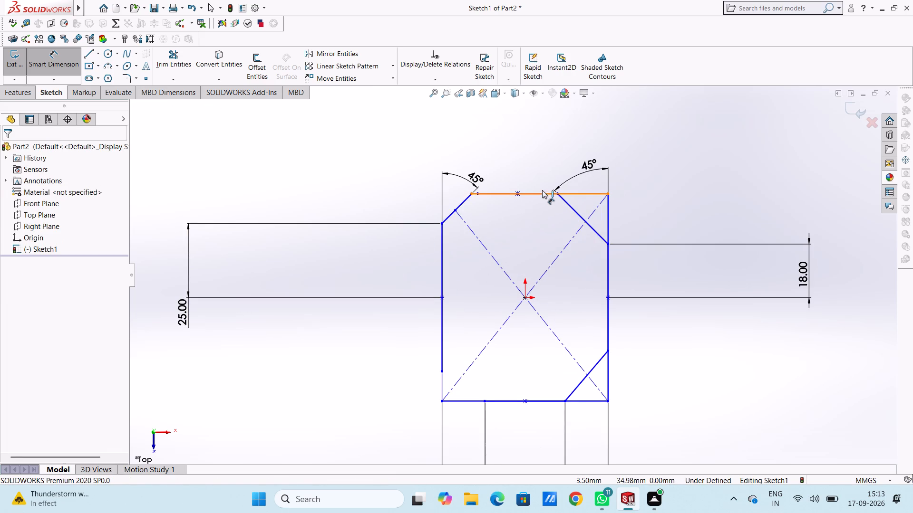
pyautogui.click(530, 195)
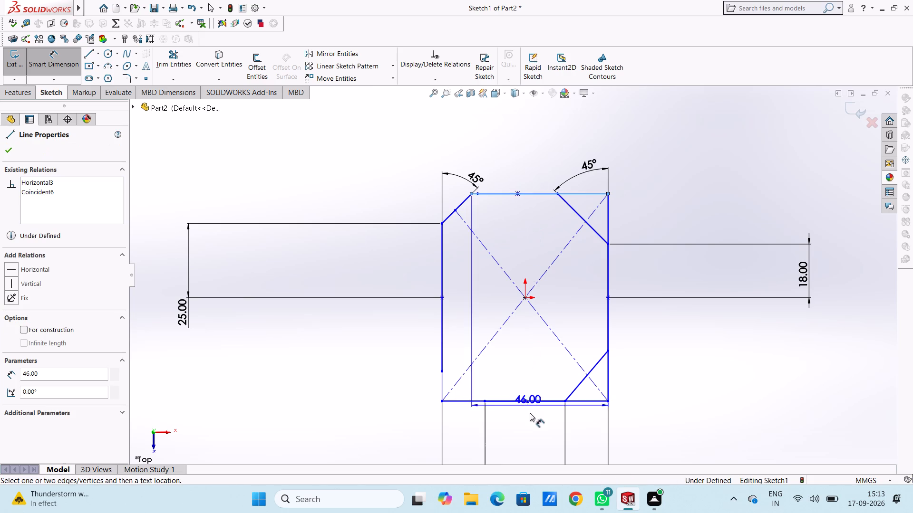
pyautogui.click(536, 399)
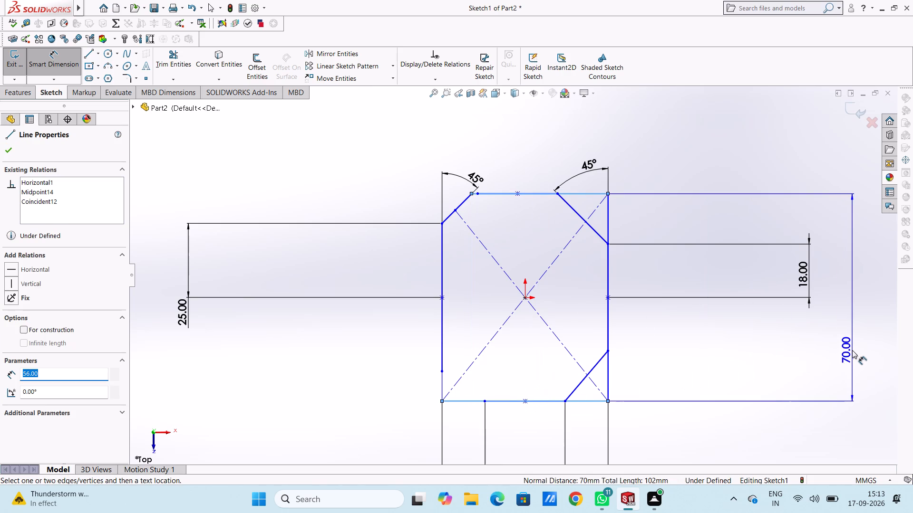
pyautogui.click(852, 350)
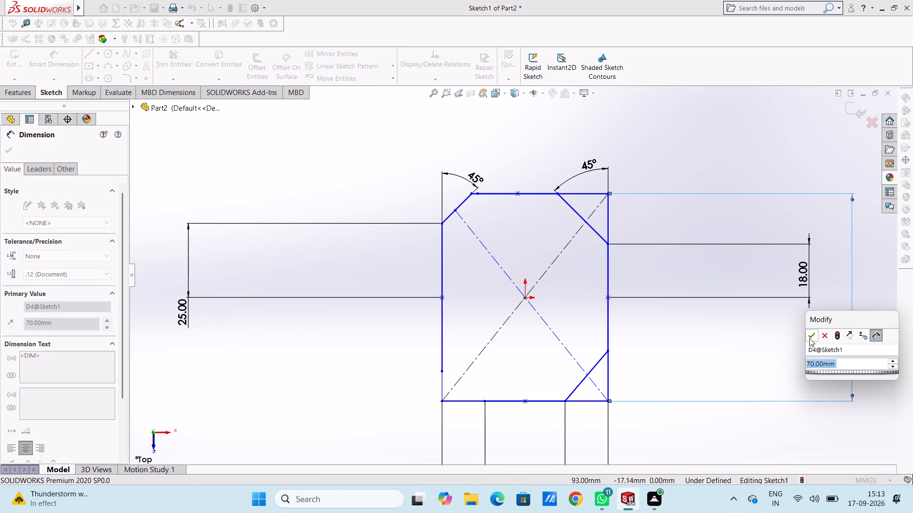
pyautogui.click(811, 337)
pyautogui.click(725, 361)
# Trim the top and right edge segments outside the slanted line at the upper-right corner.
pyautogui.scroll(3, 722, 359)
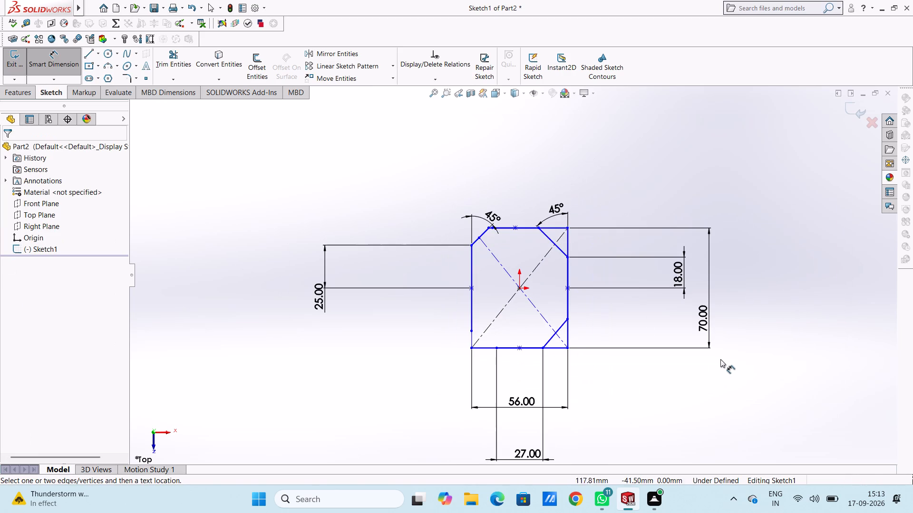
pyautogui.scroll(-4, 572, 235)
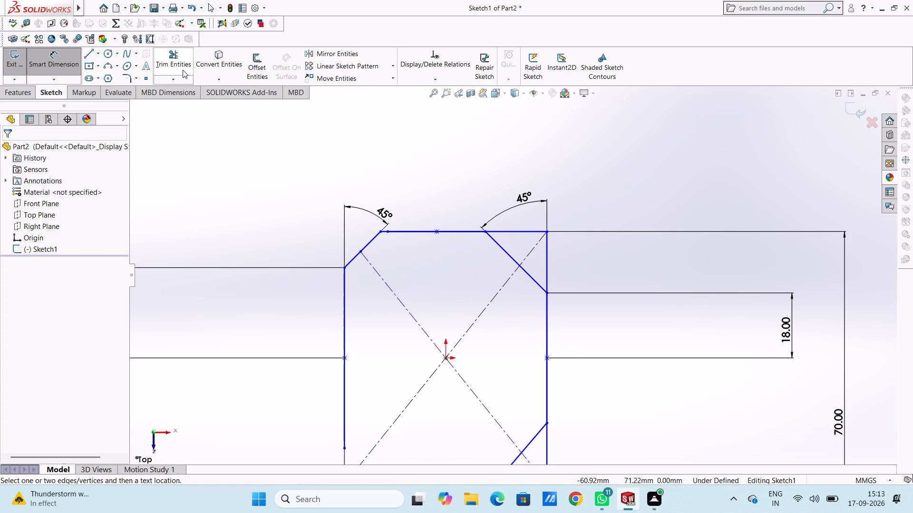
pyautogui.click(183, 70)
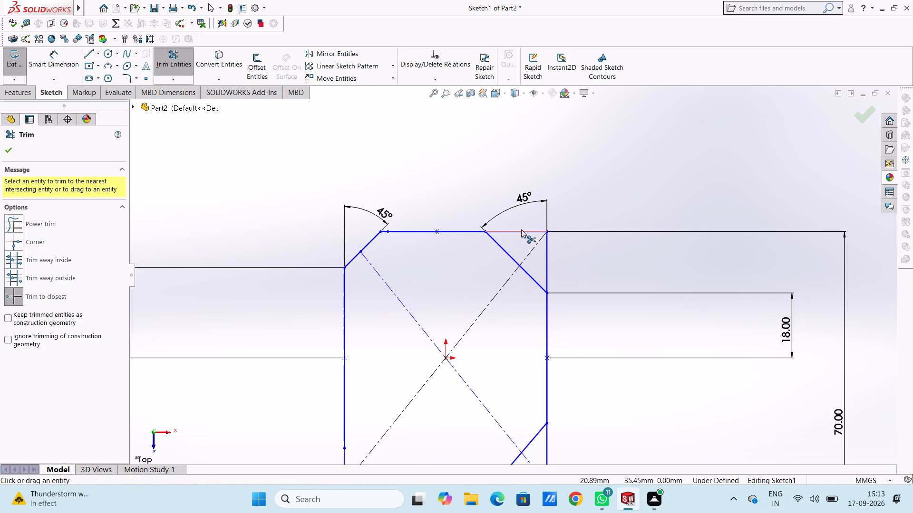
pyautogui.click(521, 229)
pyautogui.click(544, 249)
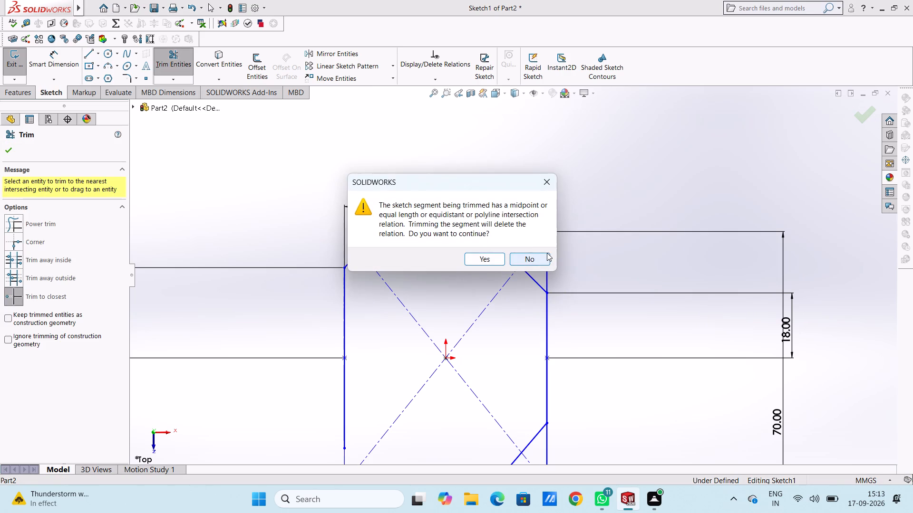
pyautogui.click(546, 182)
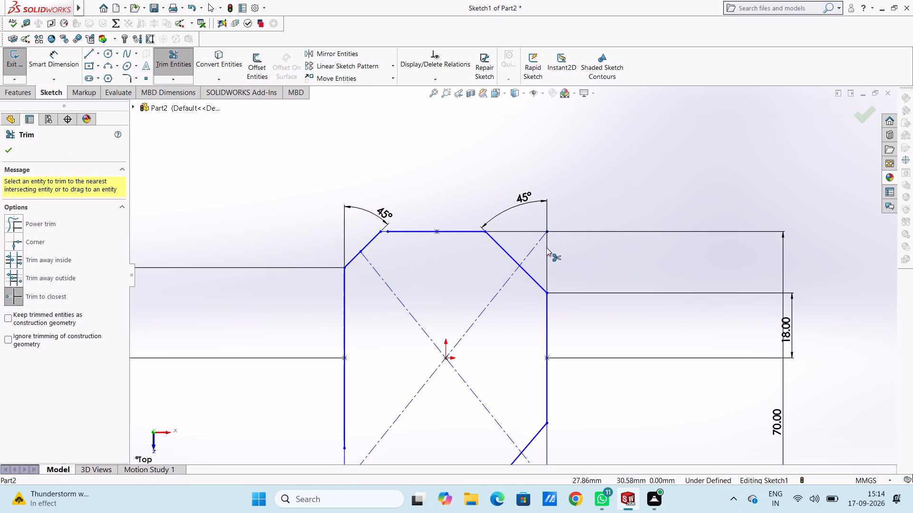
pyautogui.scroll(4, 546, 246)
pyautogui.scroll(-3, 498, 351)
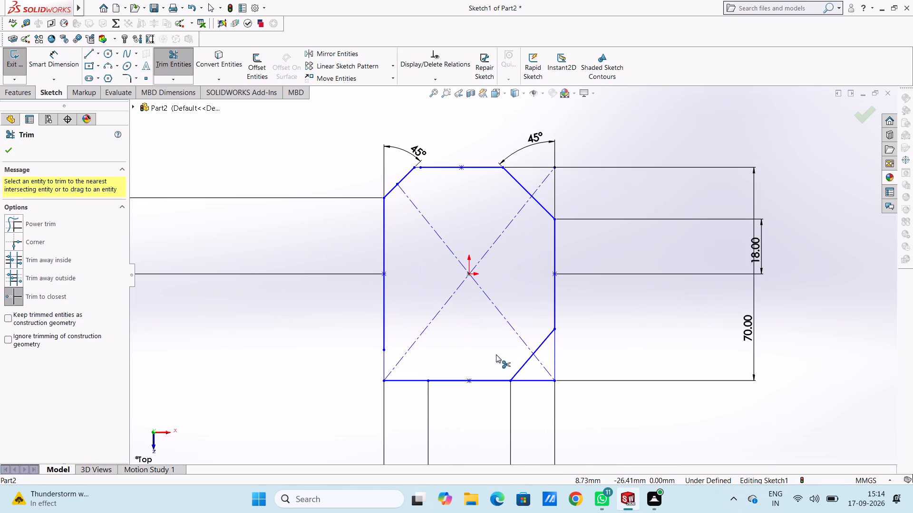
pyautogui.press('Escape')
pyautogui.press('Escape')
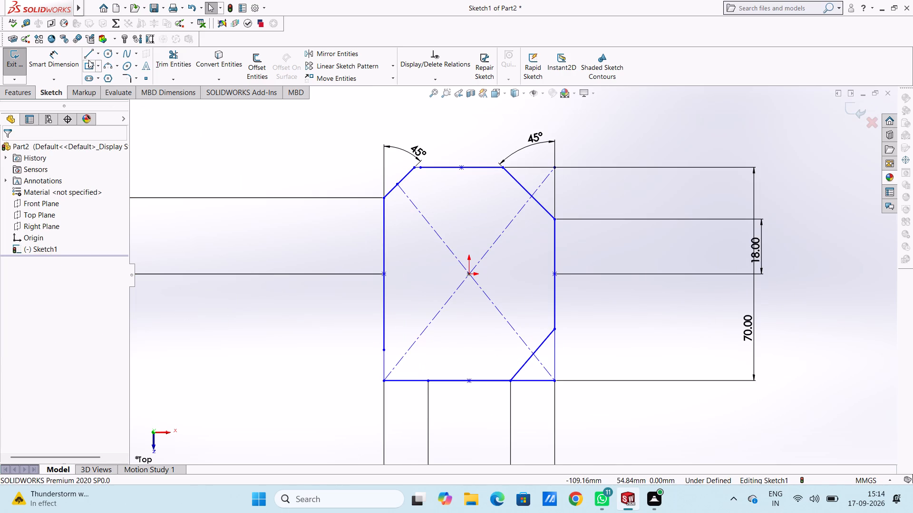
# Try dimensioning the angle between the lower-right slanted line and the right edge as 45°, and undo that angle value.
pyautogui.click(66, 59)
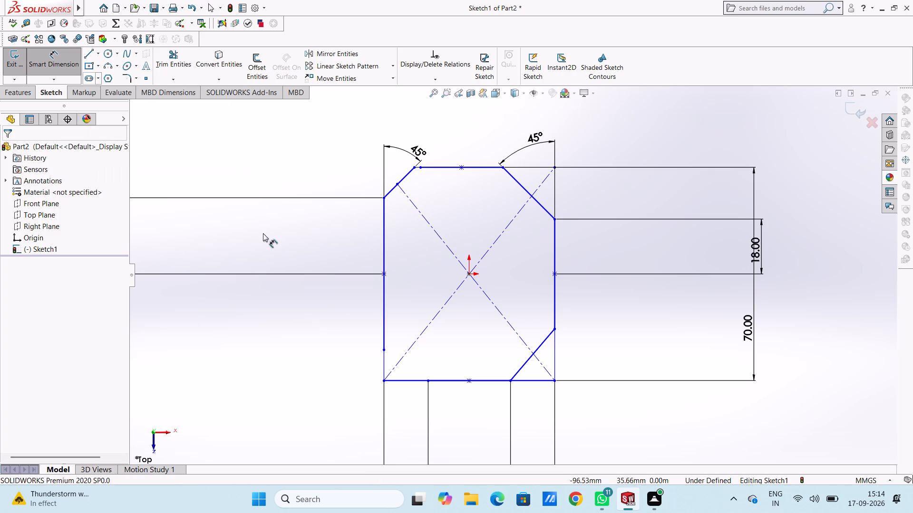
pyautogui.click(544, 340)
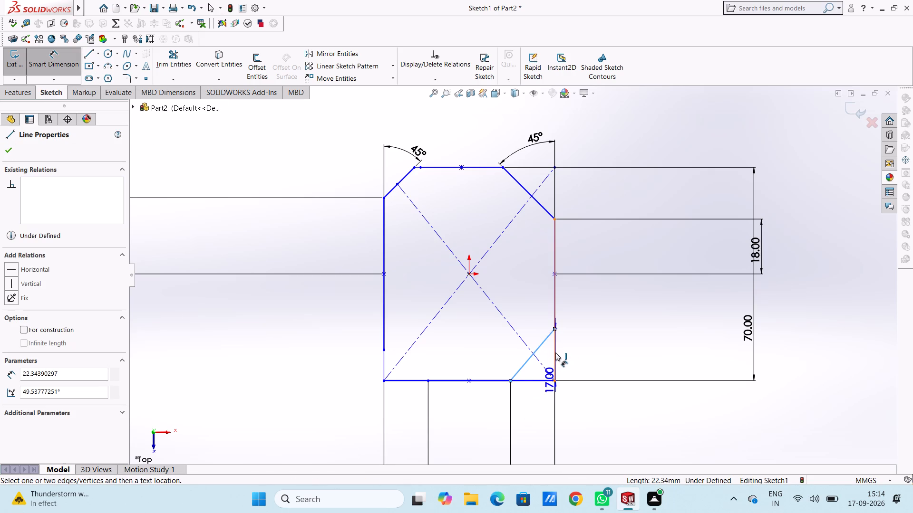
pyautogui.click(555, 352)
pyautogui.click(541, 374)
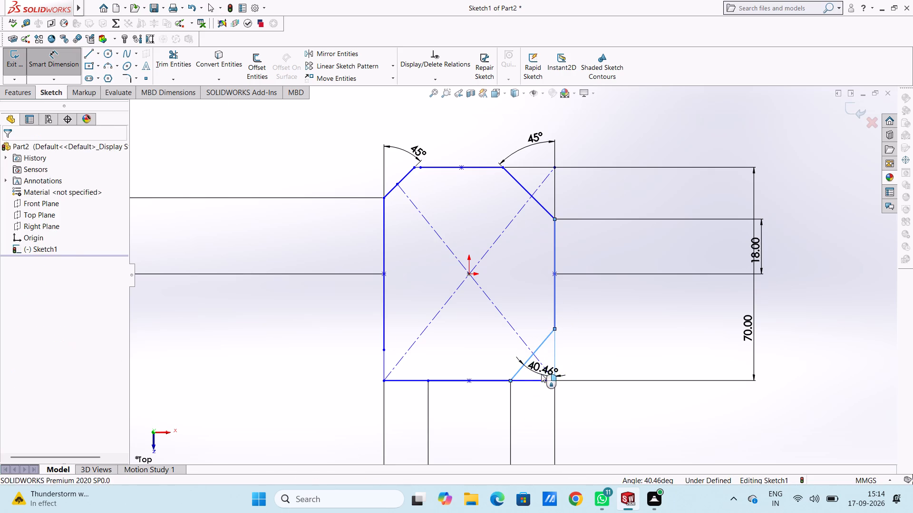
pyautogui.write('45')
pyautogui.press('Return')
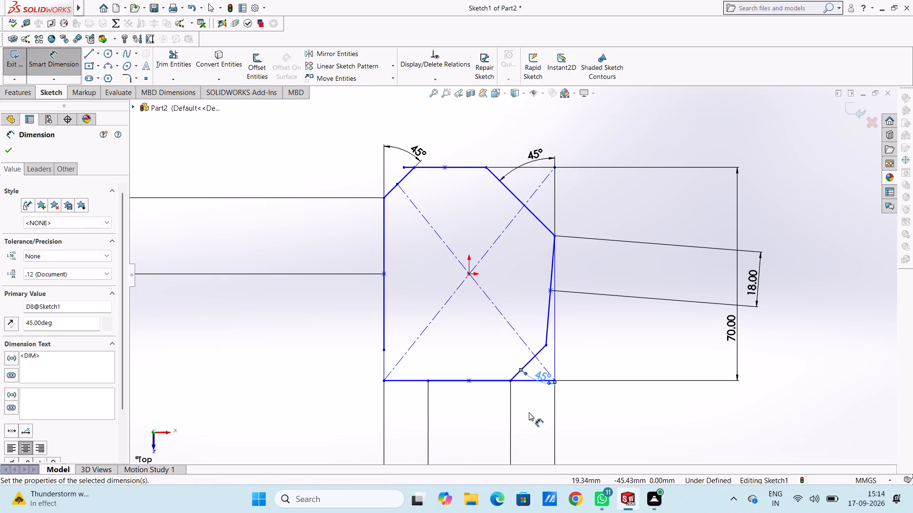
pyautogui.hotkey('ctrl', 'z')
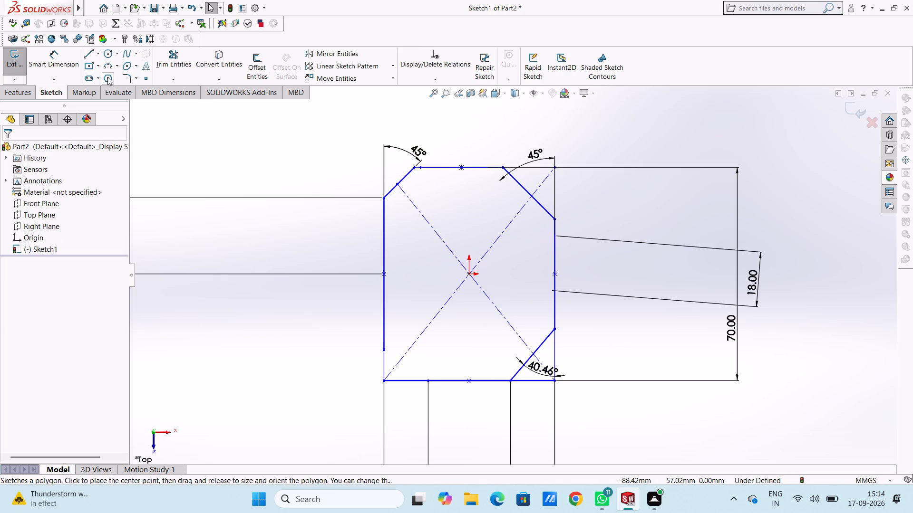
# Dimension the length of the right edge from the upper slanted line's end to the bottom corner.
pyautogui.click(48, 66)
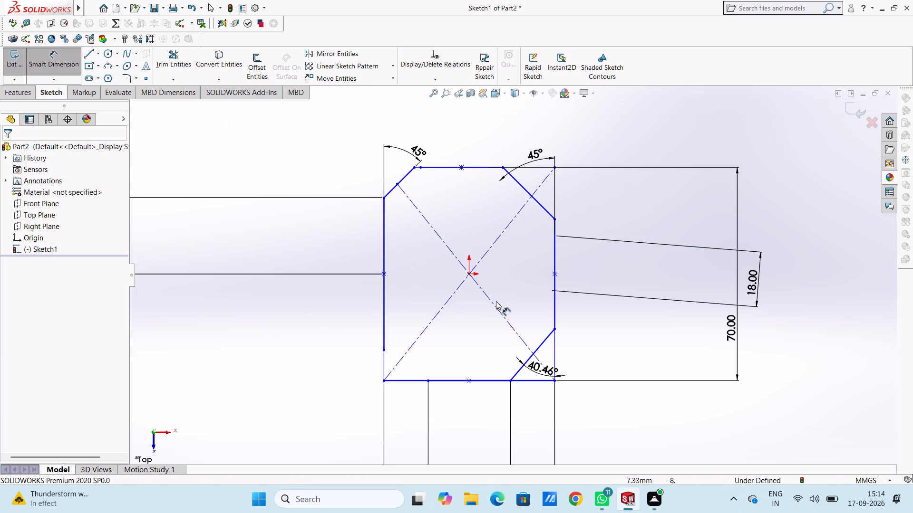
pyautogui.click(555, 257)
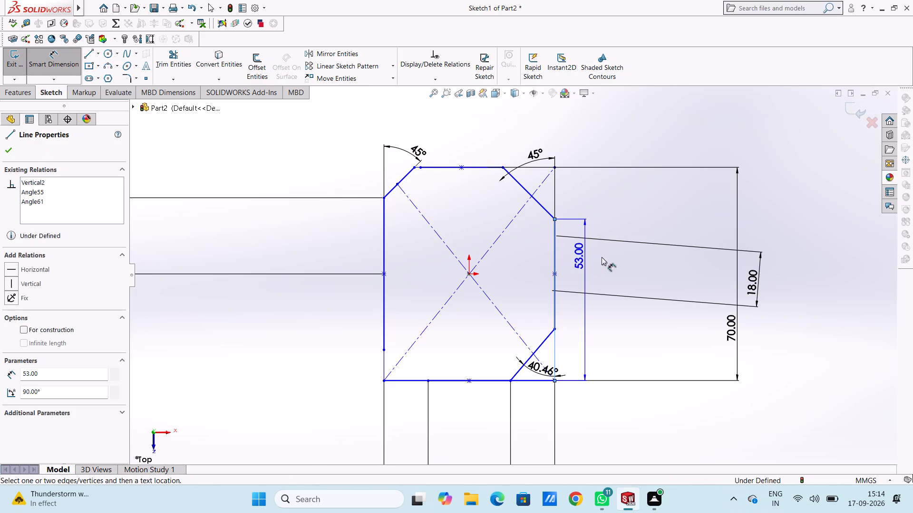
pyautogui.click(826, 258)
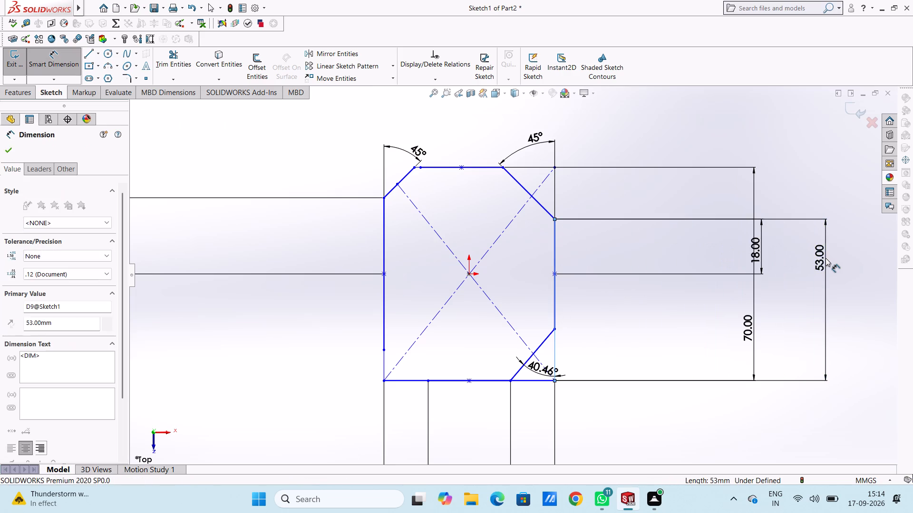
pyautogui.click(786, 247)
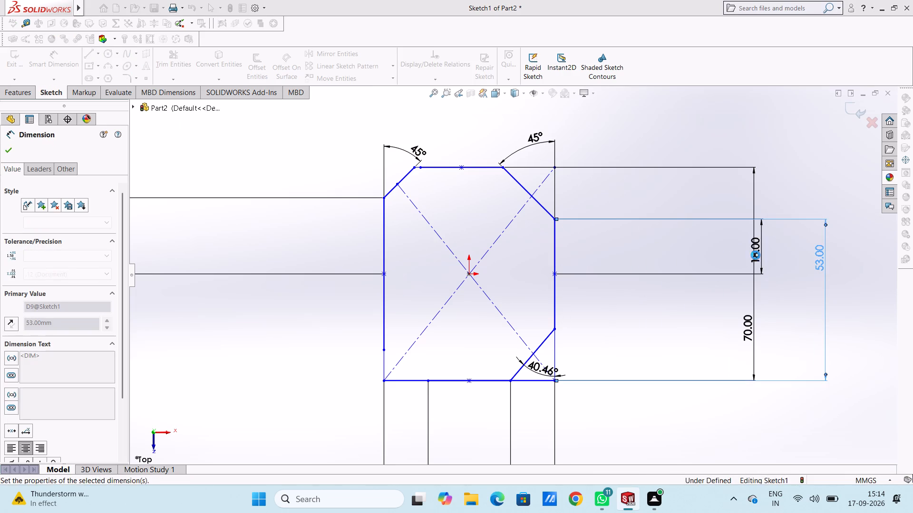
pyautogui.click(709, 249)
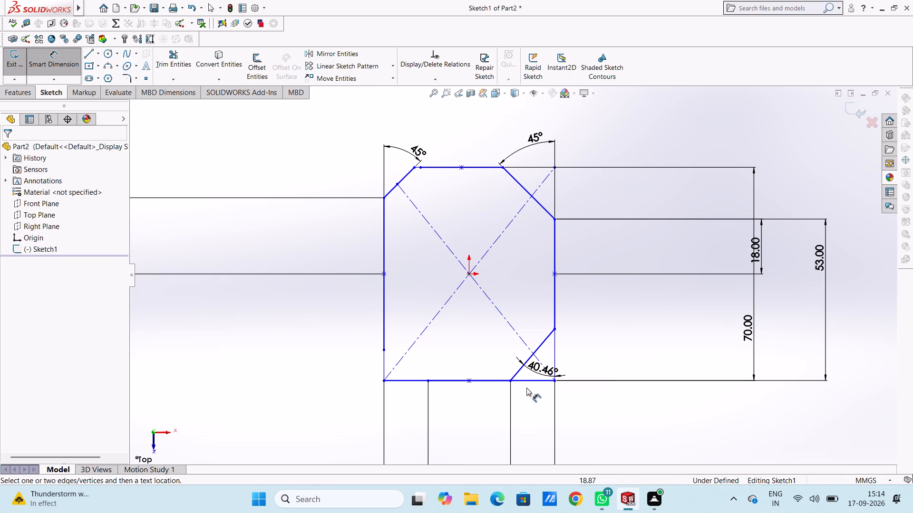
# Delete the slanted line at the lower-right corner together with its angle dimension.
pyautogui.scroll(-2, 526, 388)
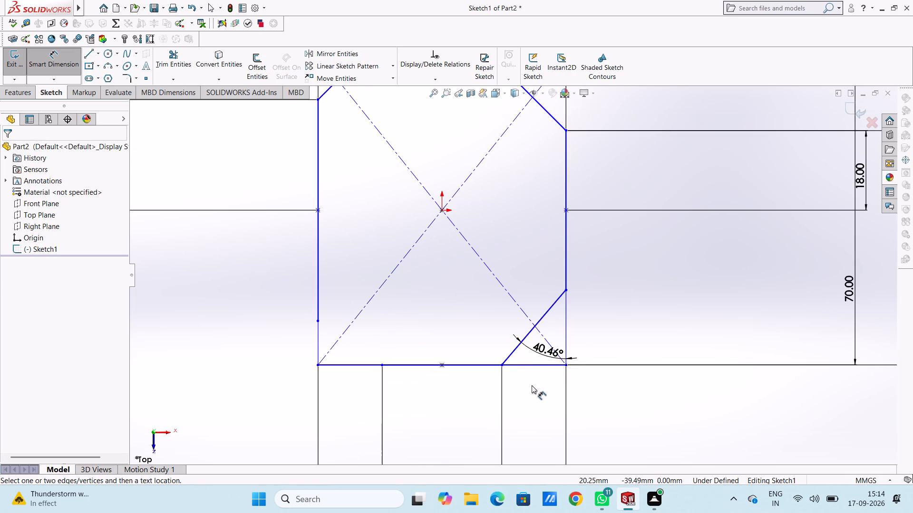
pyautogui.press('Escape')
pyautogui.press('Escape')
pyautogui.press('Escape')
pyautogui.click(511, 354)
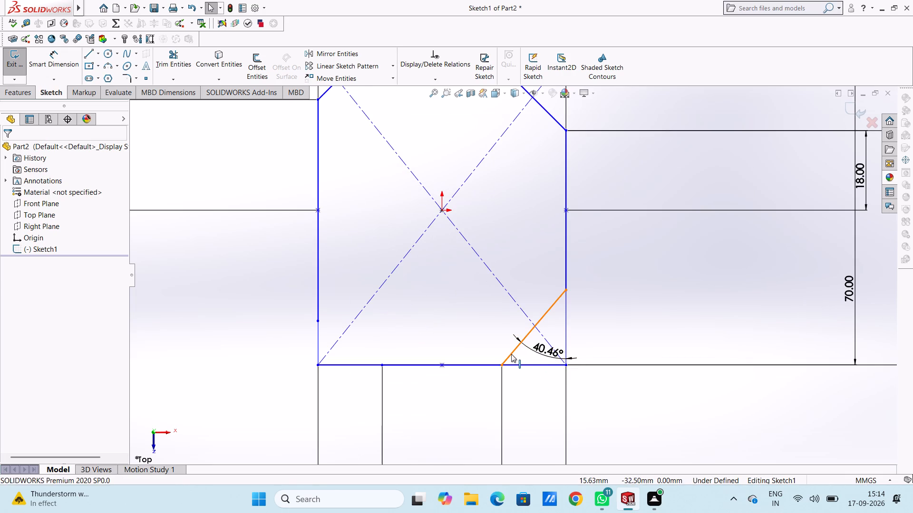
pyautogui.press('Delete')
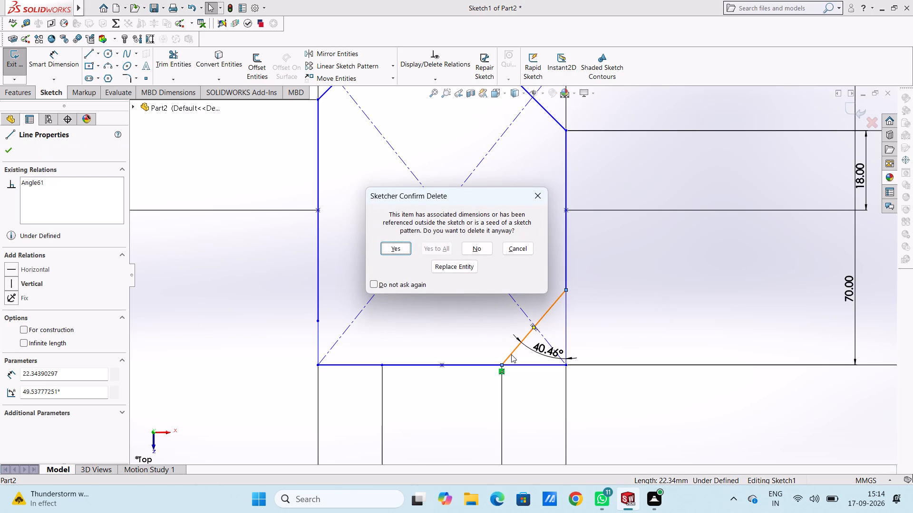
pyautogui.click(401, 249)
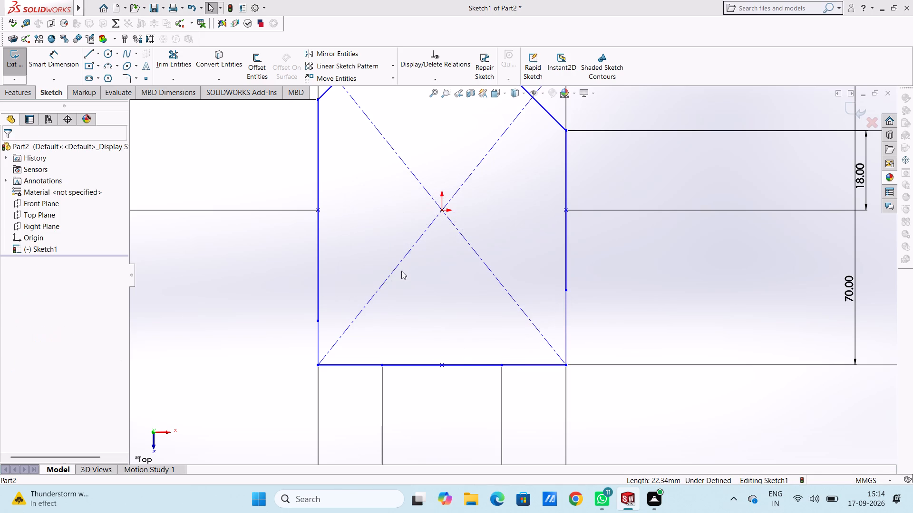
# Draw vertical lines extending the right edge 17 mm and the left edge 10 mm down to the rectangle's bottom corners.
pyautogui.click(85, 53)
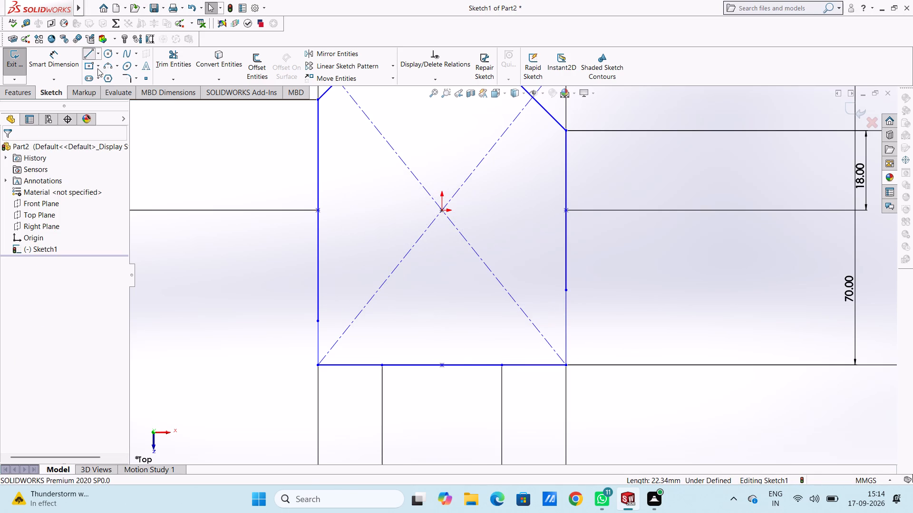
pyautogui.click(564, 291)
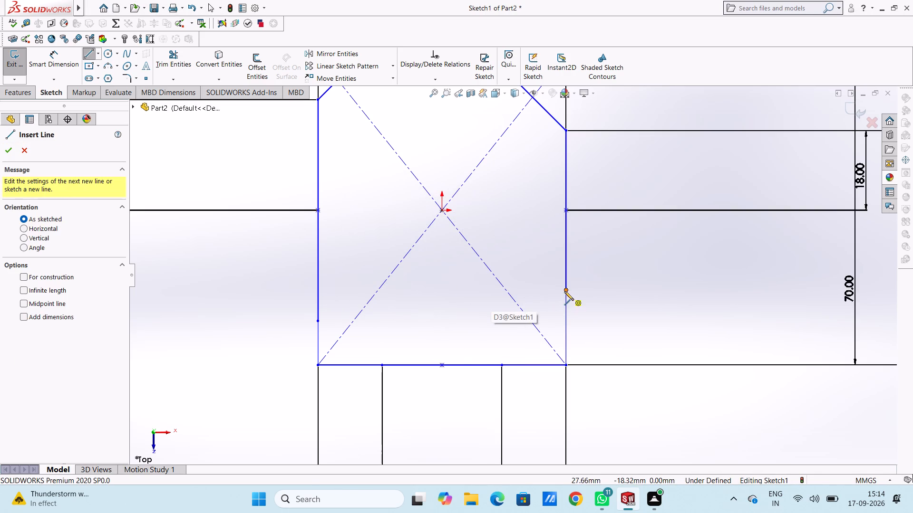
pyautogui.click(568, 366)
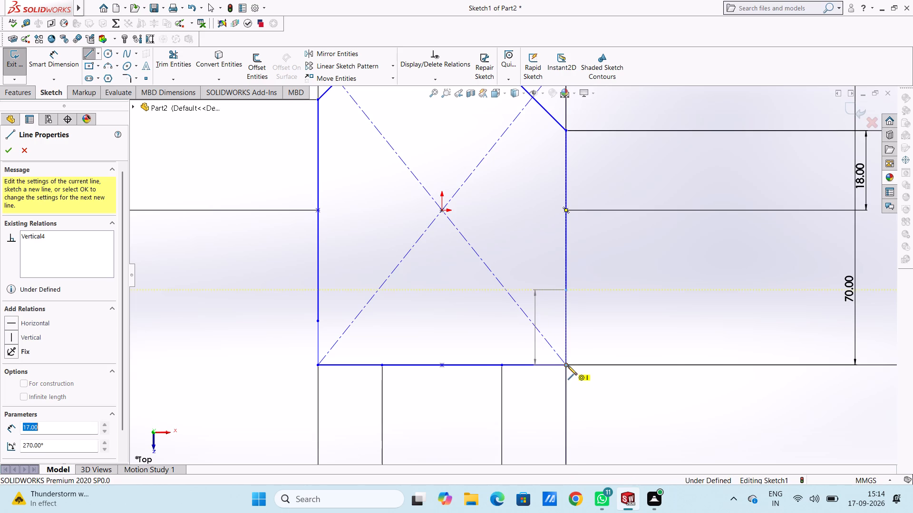
pyautogui.press('Escape')
pyautogui.press('Escape')
pyautogui.press('Escape')
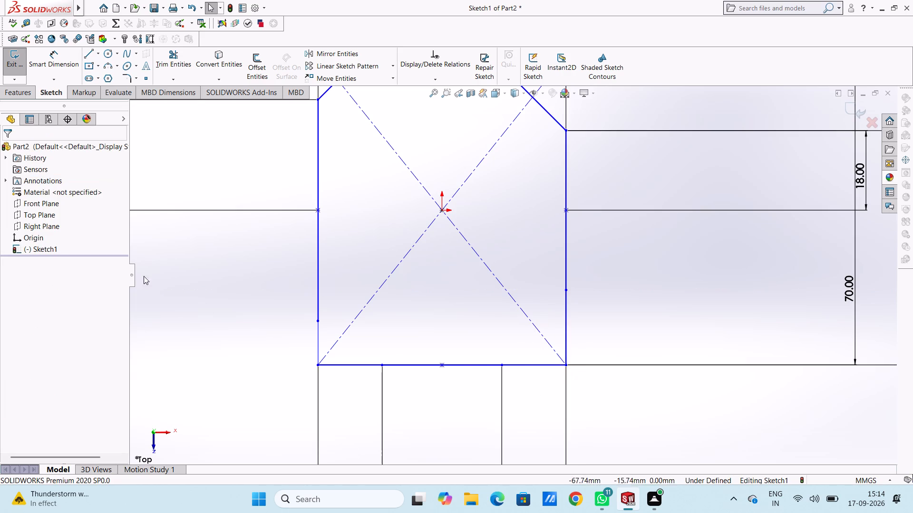
pyautogui.click(86, 51)
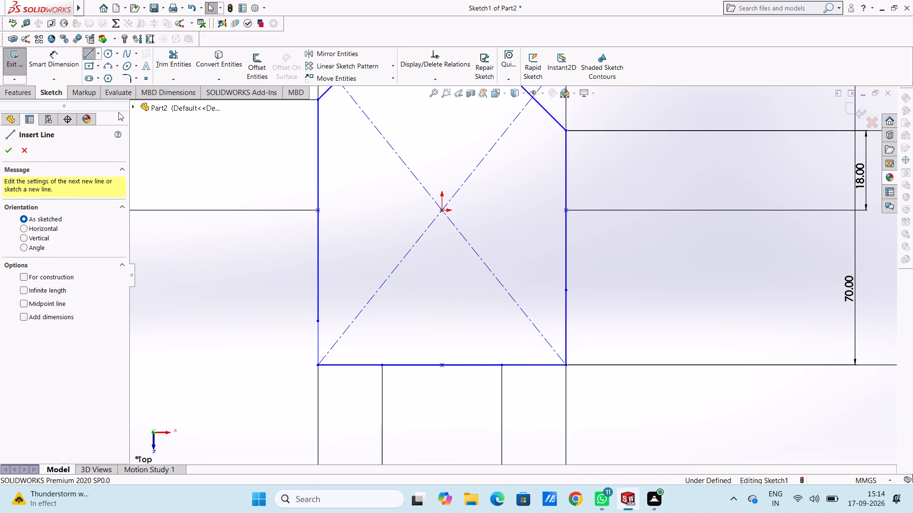
pyautogui.click(319, 321)
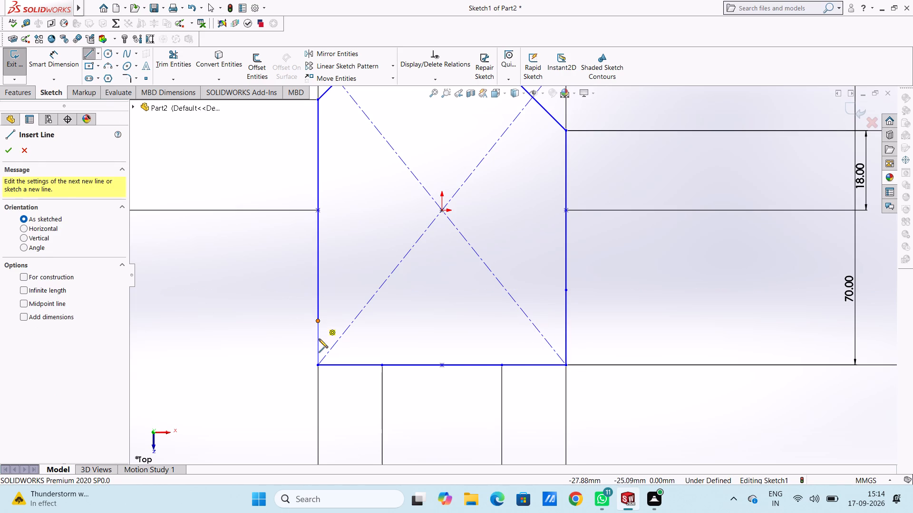
pyautogui.click(316, 365)
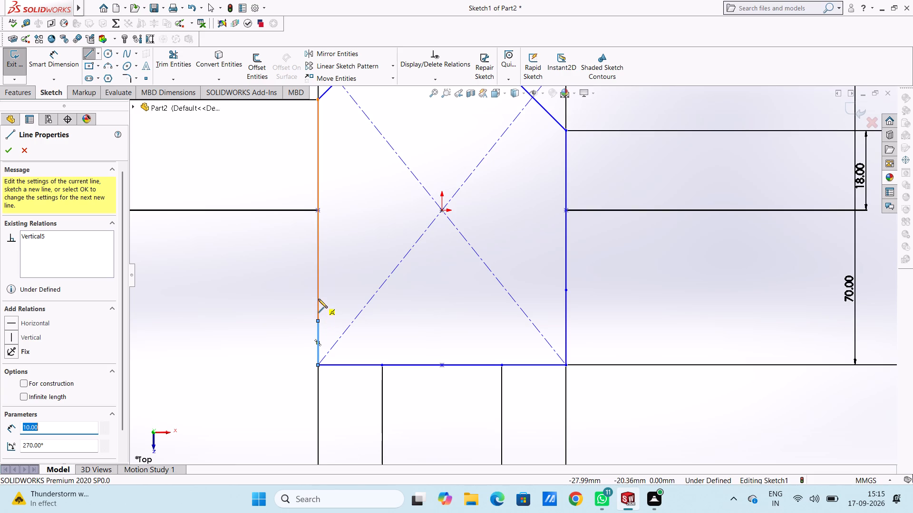
# Sketch slanted lines inward across the bottom edge, about 24 mm long from the left edge's break point and 31 mm from the right's.
pyautogui.scroll(2, 316, 319)
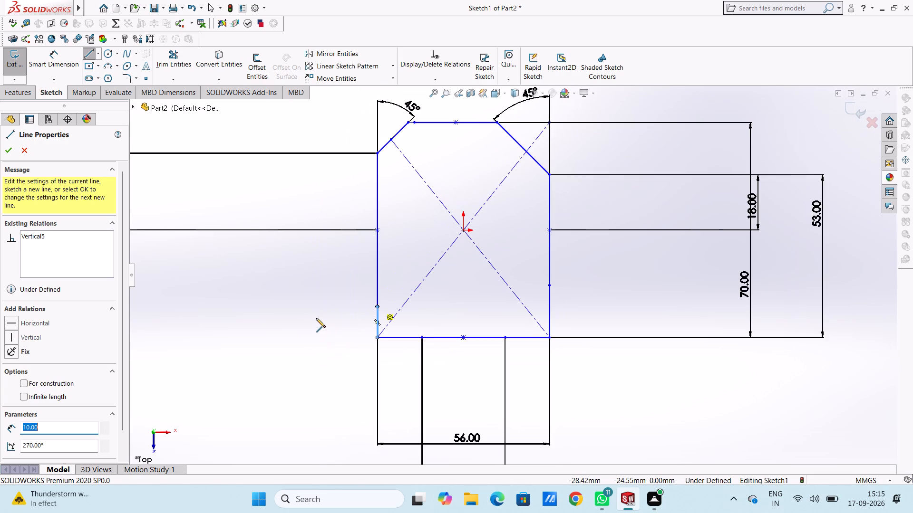
pyautogui.click(378, 305)
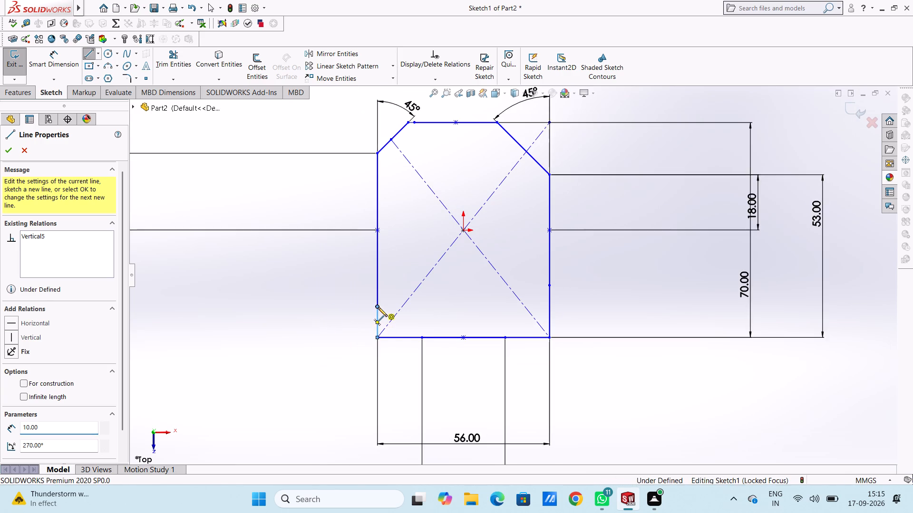
pyautogui.click(435, 353)
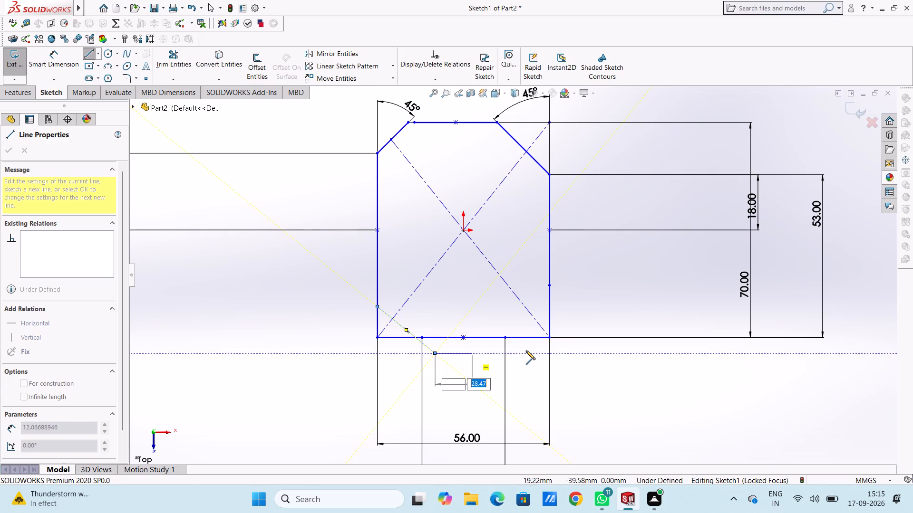
pyautogui.press('Escape')
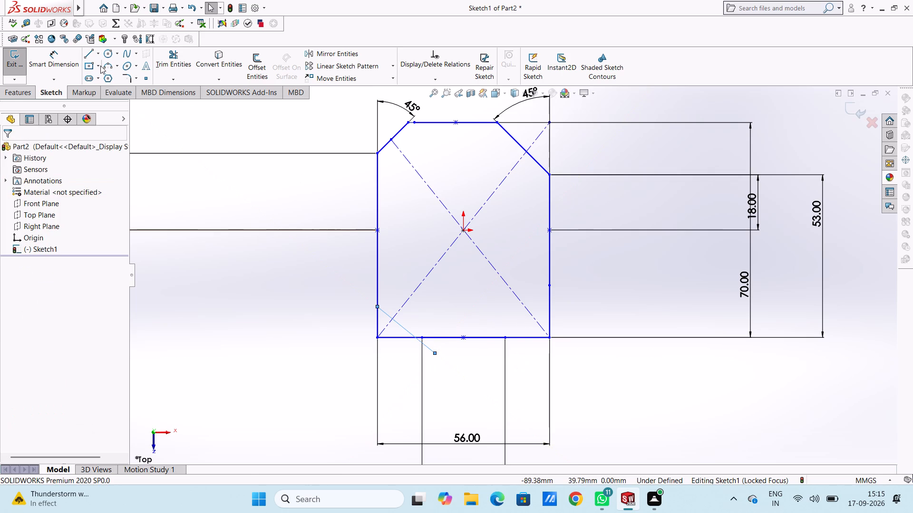
pyautogui.click(88, 52)
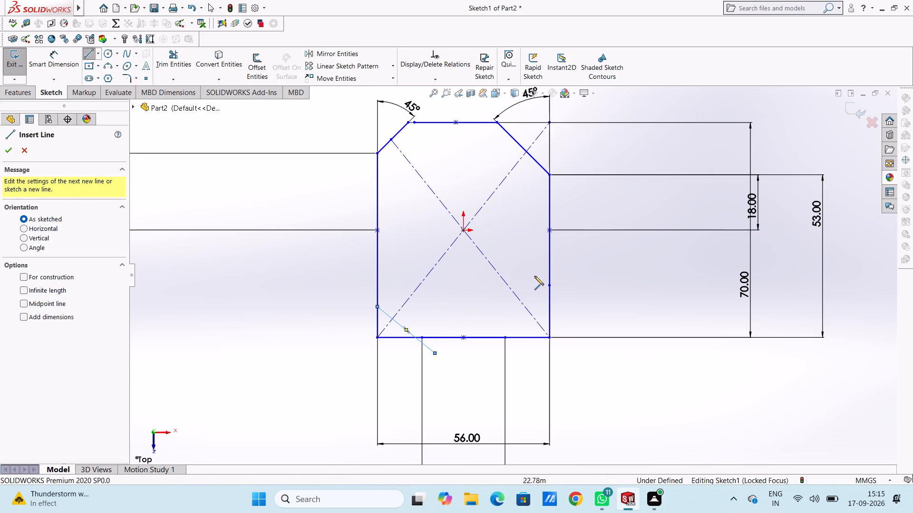
pyautogui.click(549, 286)
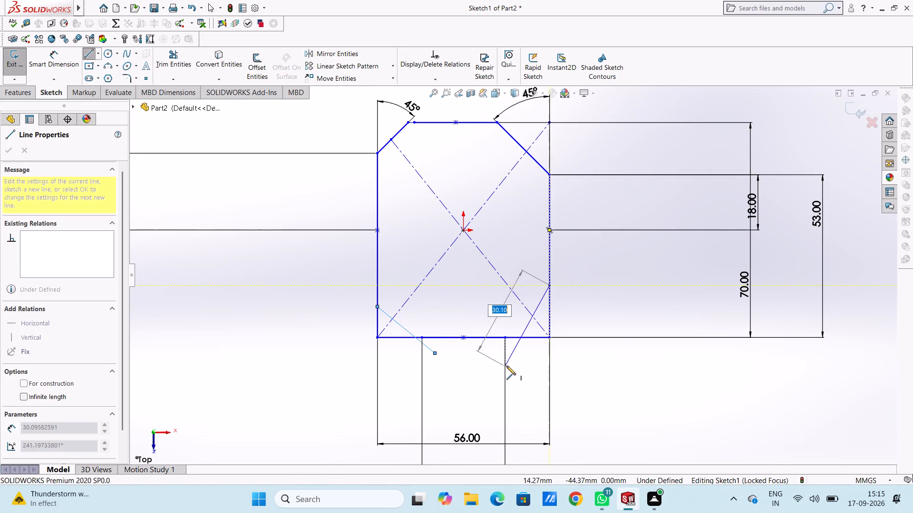
pyautogui.click(494, 364)
pyautogui.press('Escape')
pyautogui.press('Escape')
pyautogui.press('Escape')
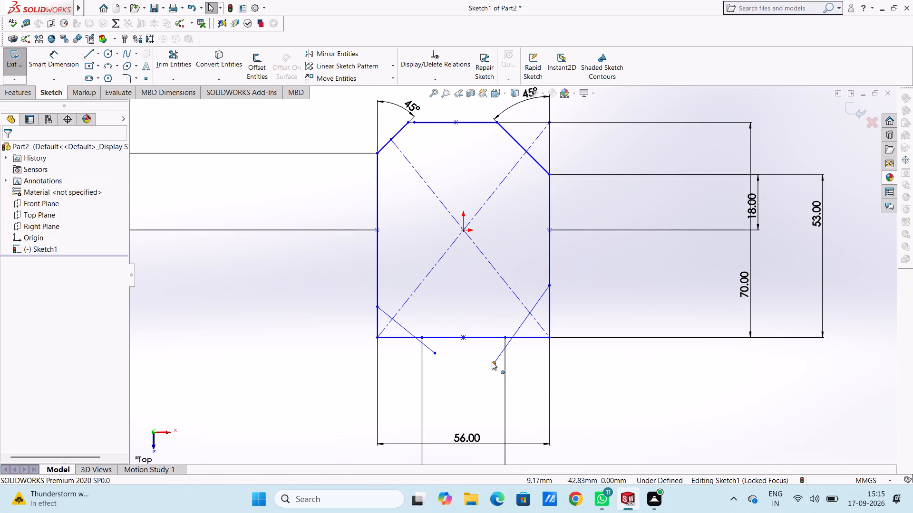
# Dimension the angle between the lower-left slanted line and the left edge as 45°.
pyautogui.scroll(-1, 488, 355)
pyautogui.click(46, 60)
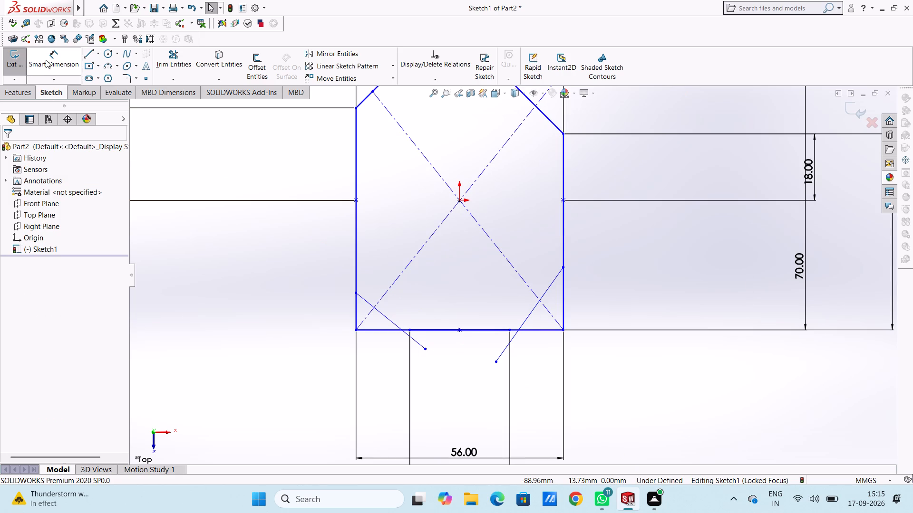
pyautogui.click(355, 315)
pyautogui.click(383, 315)
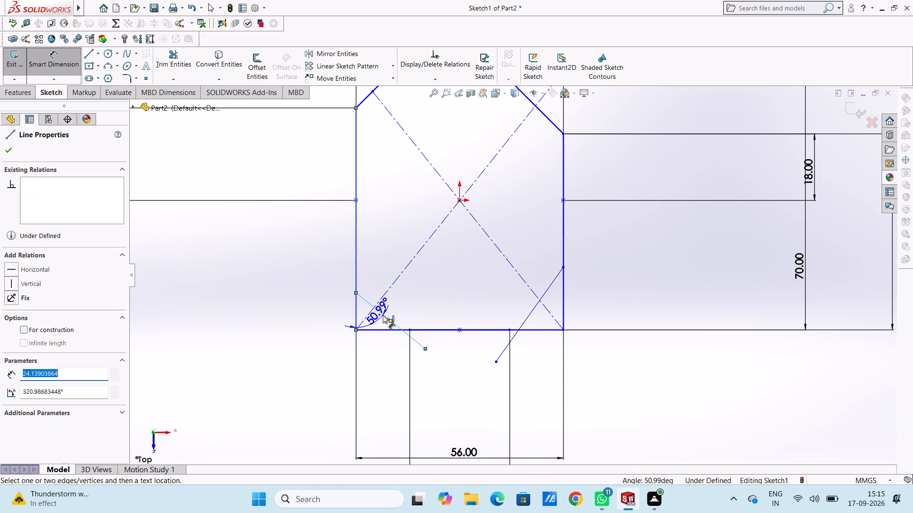
pyautogui.click(370, 321)
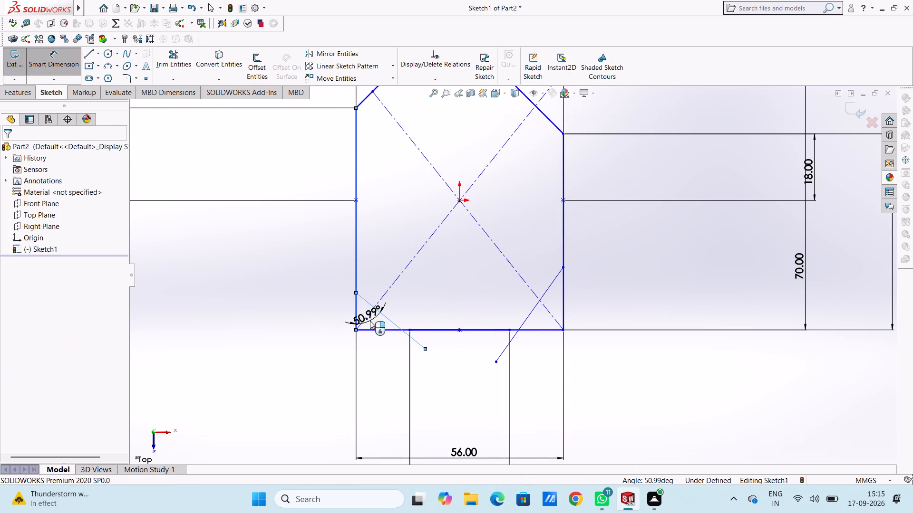
pyautogui.write('45')
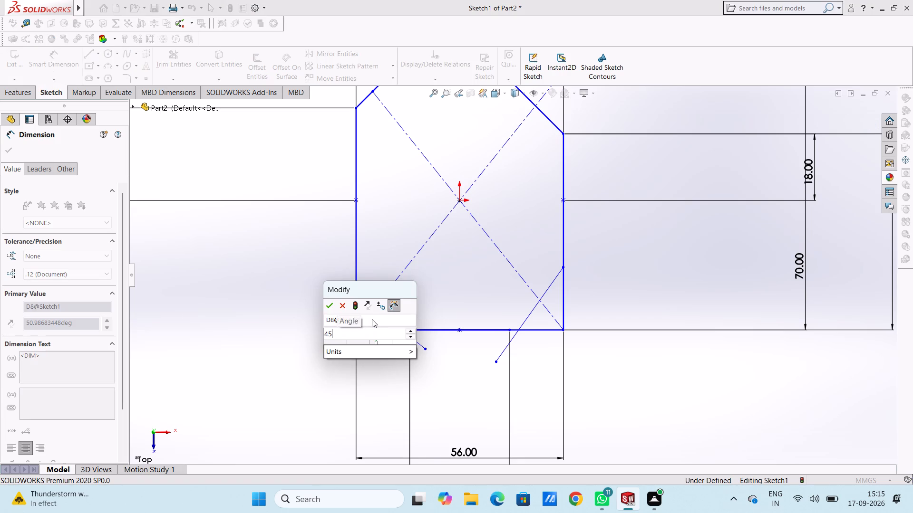
pyautogui.press('Return')
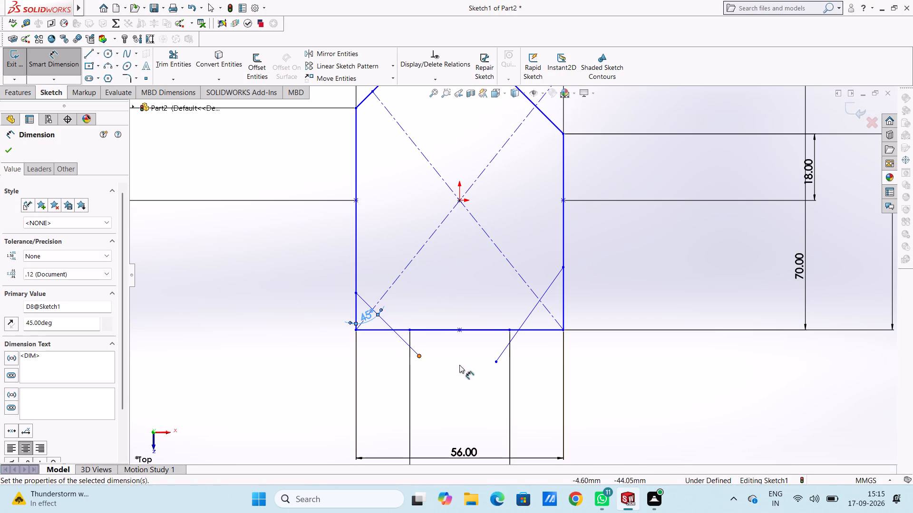
pyautogui.click(456, 375)
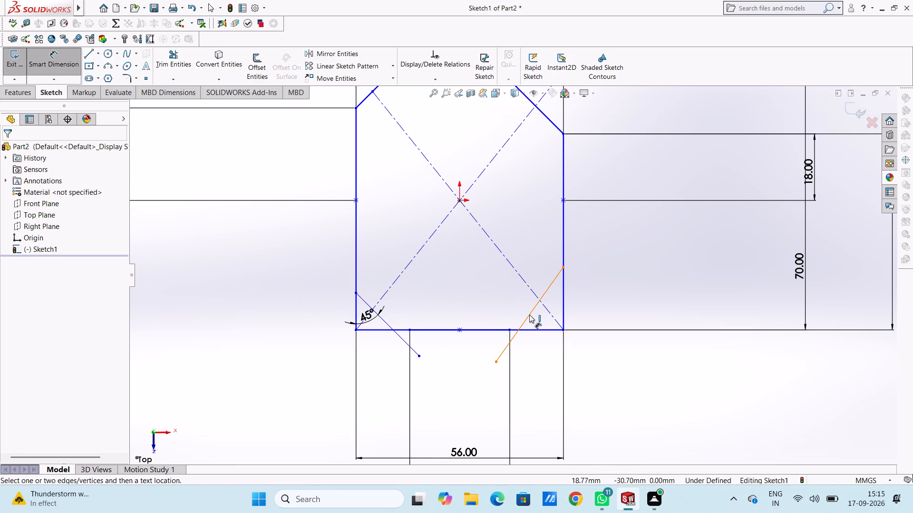
# Dimension the angle between the lower-right slanted line and the right edge as 45°.
pyautogui.click(529, 315)
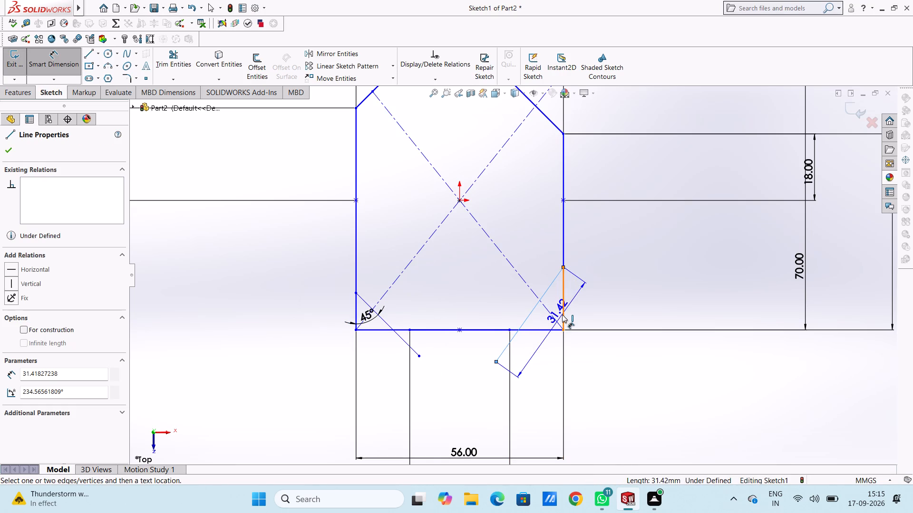
pyautogui.click(562, 314)
pyautogui.click(549, 337)
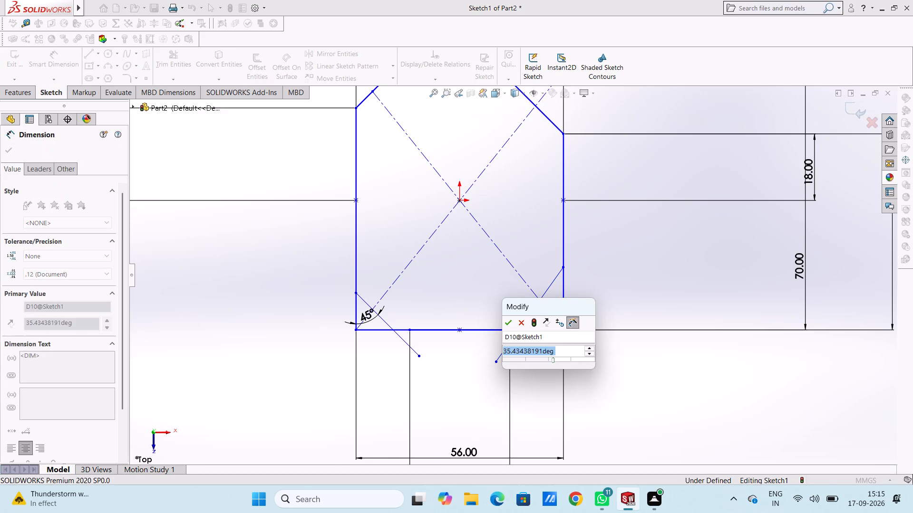
pyautogui.write('45')
pyautogui.press('Return')
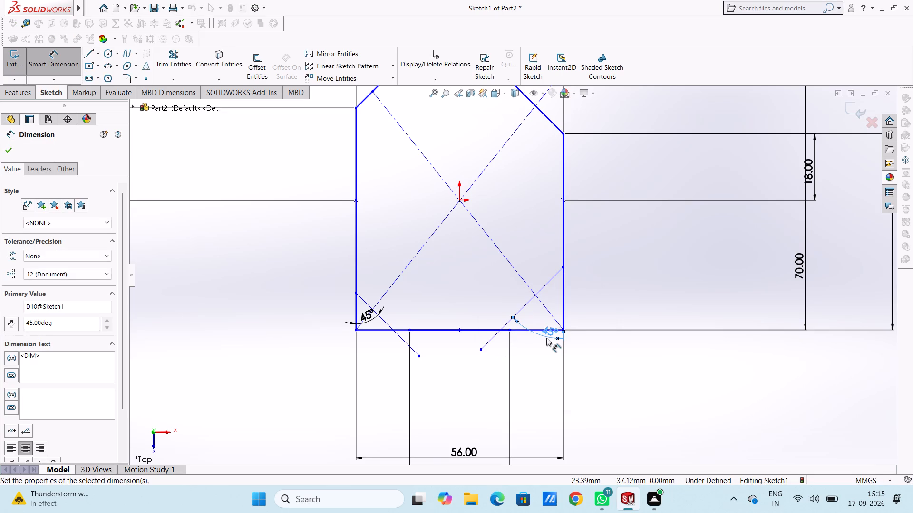
pyautogui.click(524, 372)
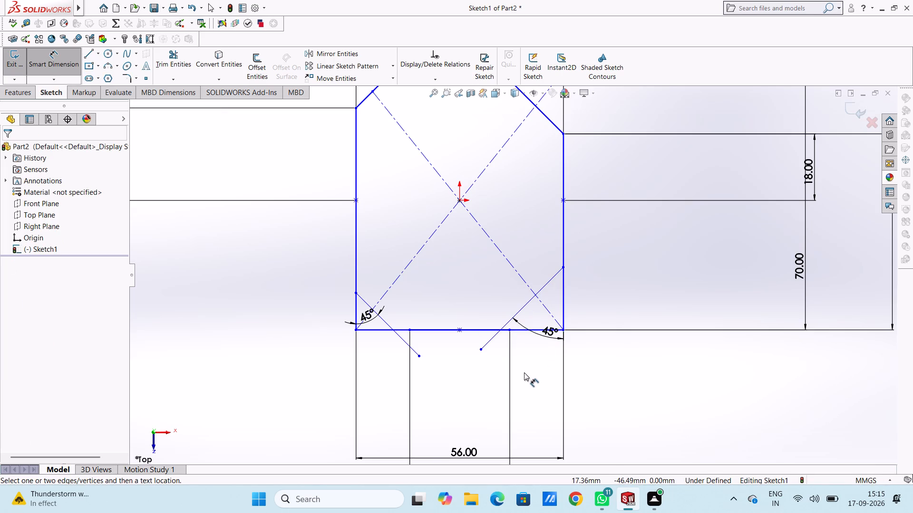
pyautogui.press('Escape')
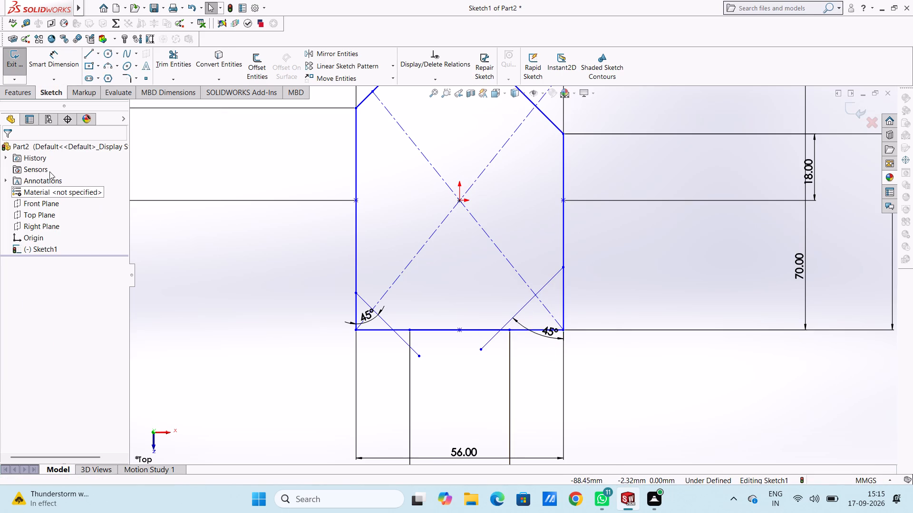
# Trim the left and bottom edge segments outside the lower-left slanted line, and the line's overhang below the bottom edge.
pyautogui.click(189, 56)
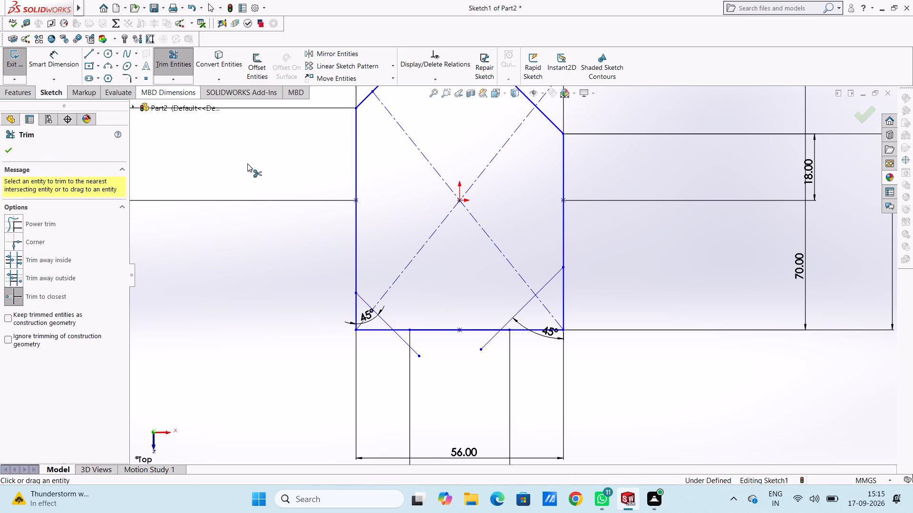
pyautogui.click(355, 306)
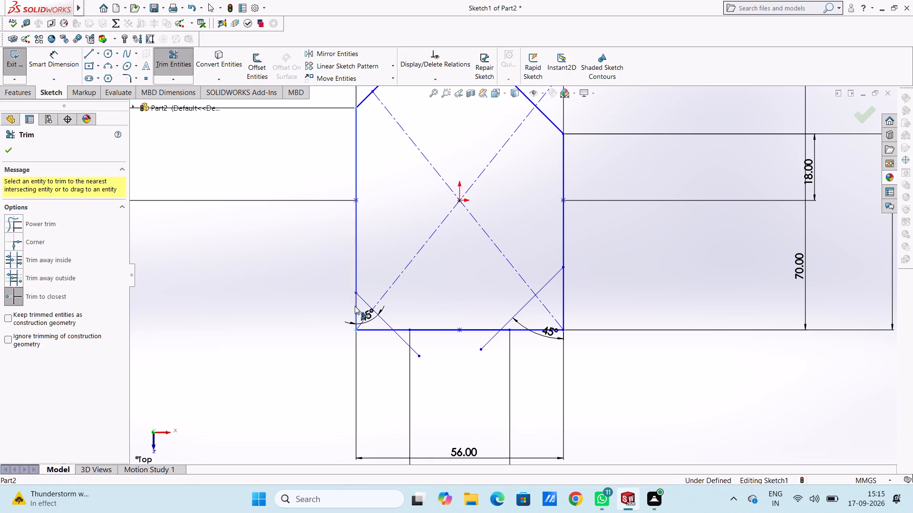
pyautogui.click(355, 306)
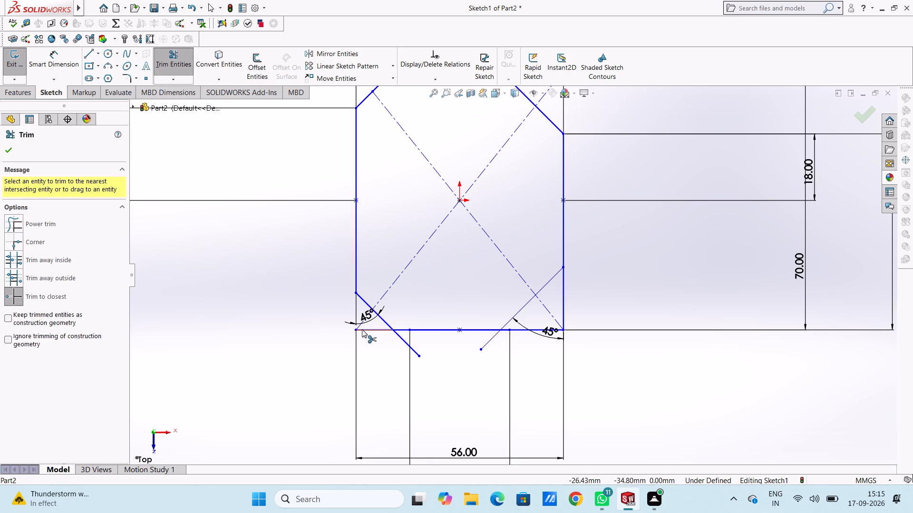
pyautogui.click(362, 329)
pyautogui.click(362, 329)
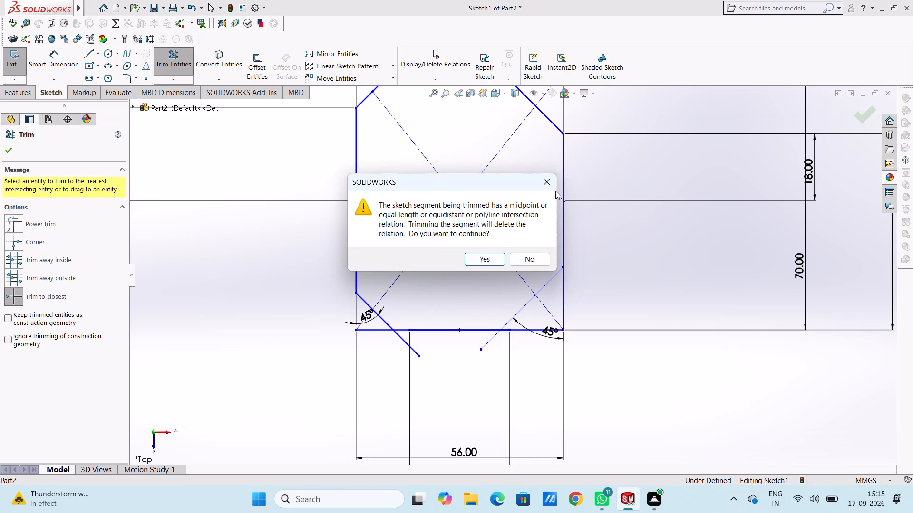
pyautogui.click(552, 182)
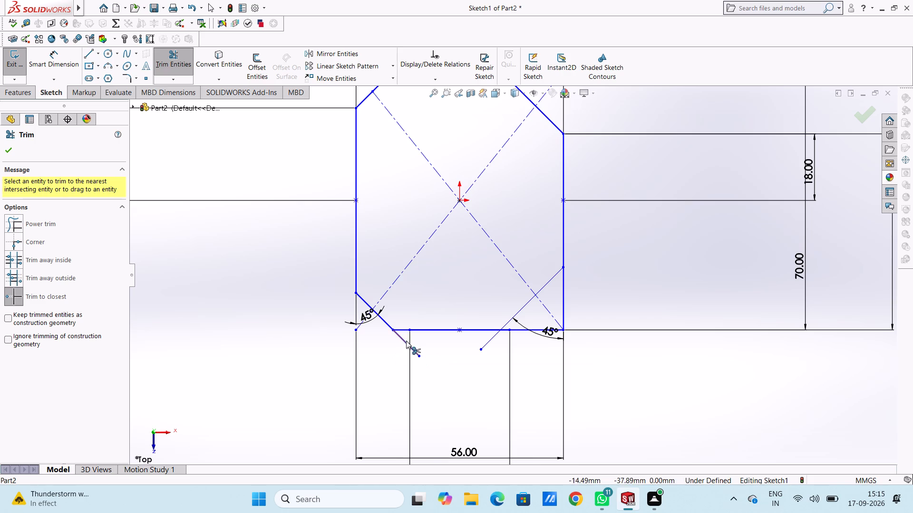
pyautogui.click(405, 343)
# Trim the lower-right slanted line's overhang below the bottom edge, and the bottom and right edge segments outside that line.
pyautogui.click(493, 341)
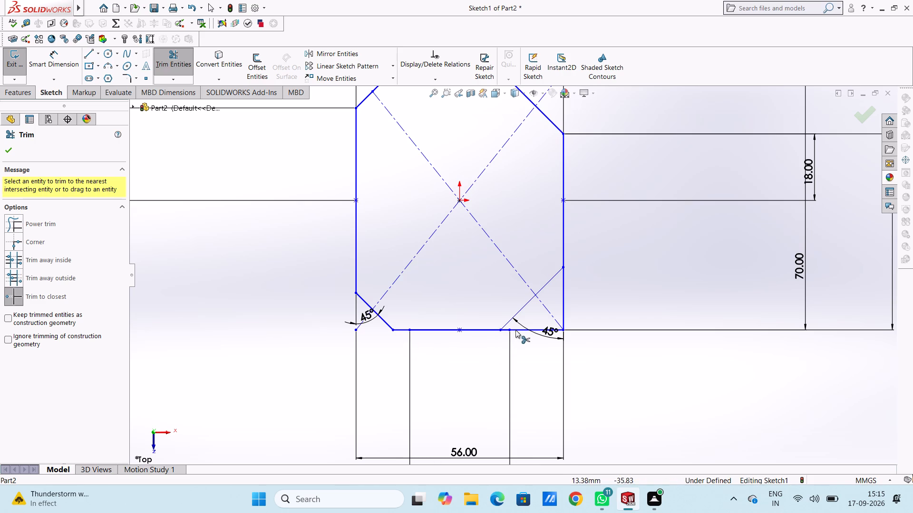
pyautogui.click(519, 327)
pyautogui.click(519, 327)
pyautogui.click(508, 332)
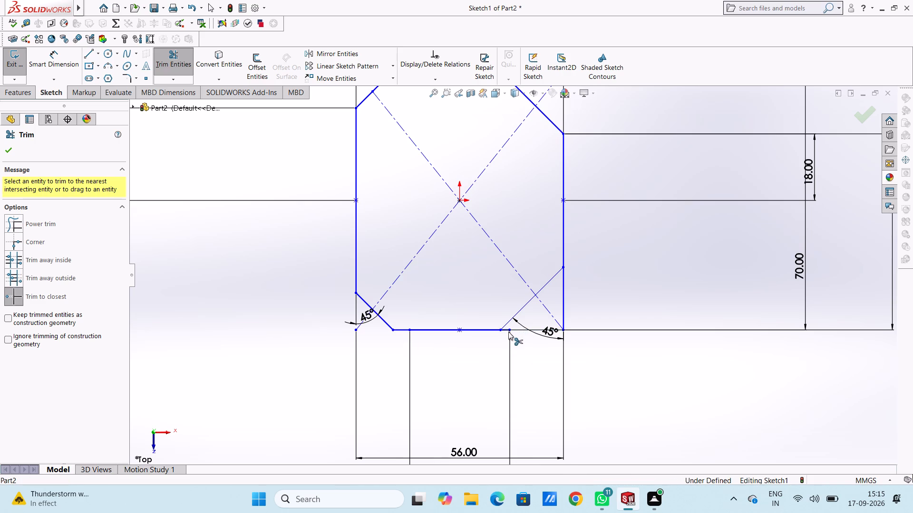
pyautogui.doubleClick(508, 332)
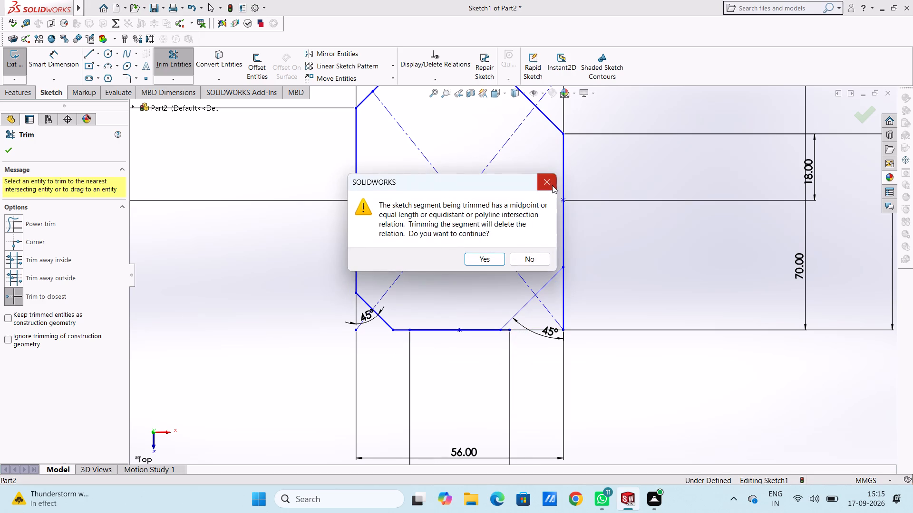
pyautogui.click(552, 185)
pyautogui.click(550, 189)
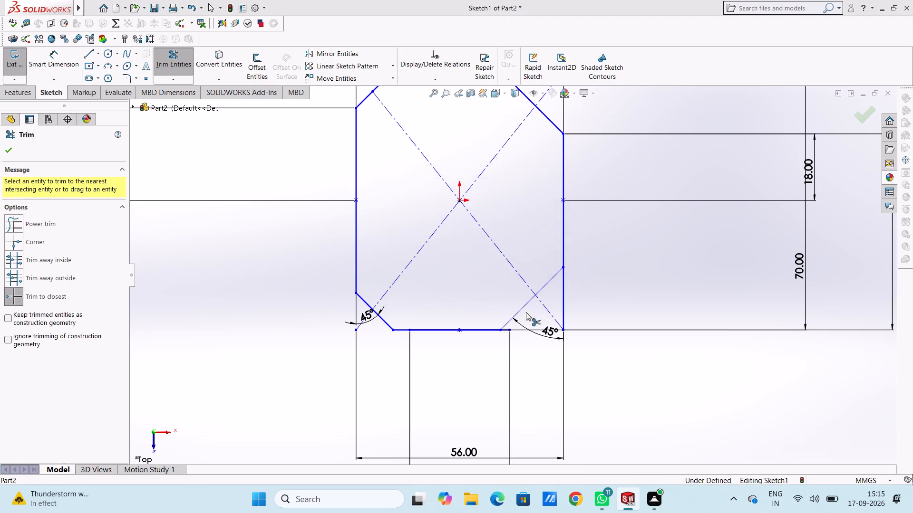
pyautogui.click(561, 322)
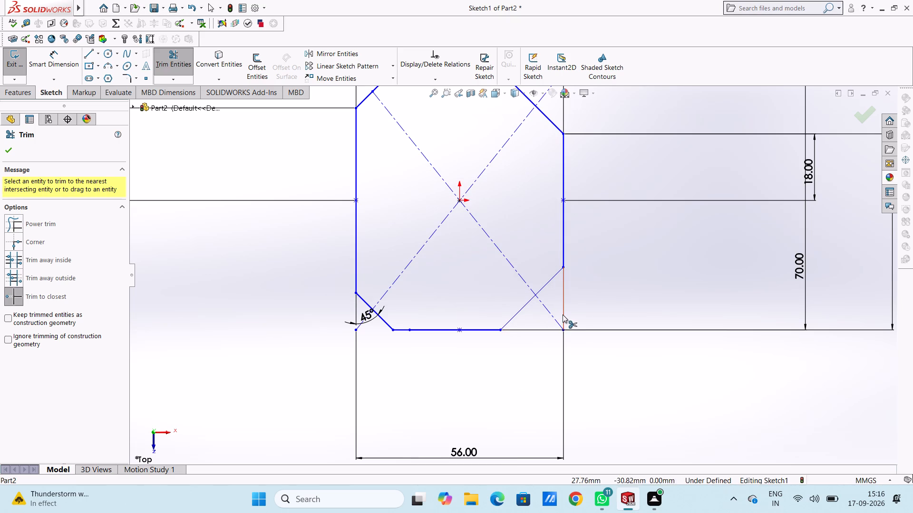
pyautogui.click(562, 305)
# Trim the diagonal construction lines' ends that extend beyond the lower-right, lower-left and upper-right slanted edges.
pyautogui.click(554, 323)
pyautogui.click(555, 320)
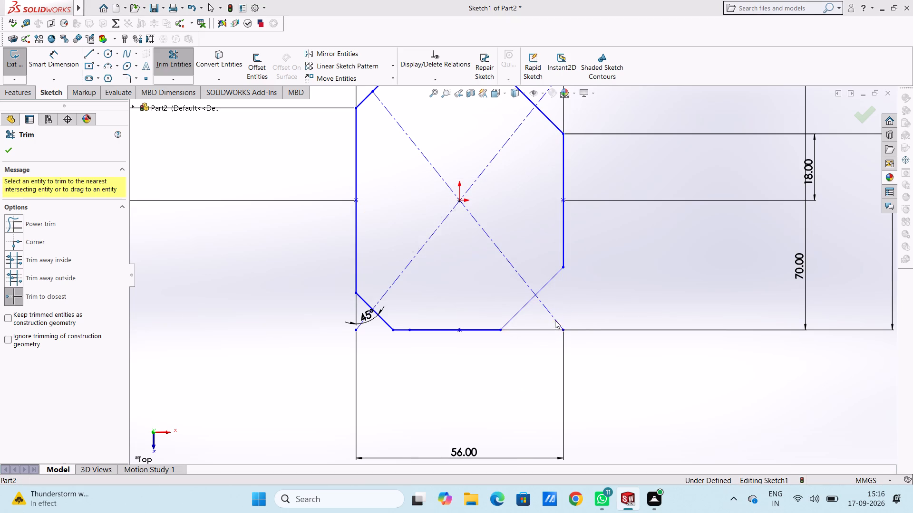
pyautogui.click(544, 192)
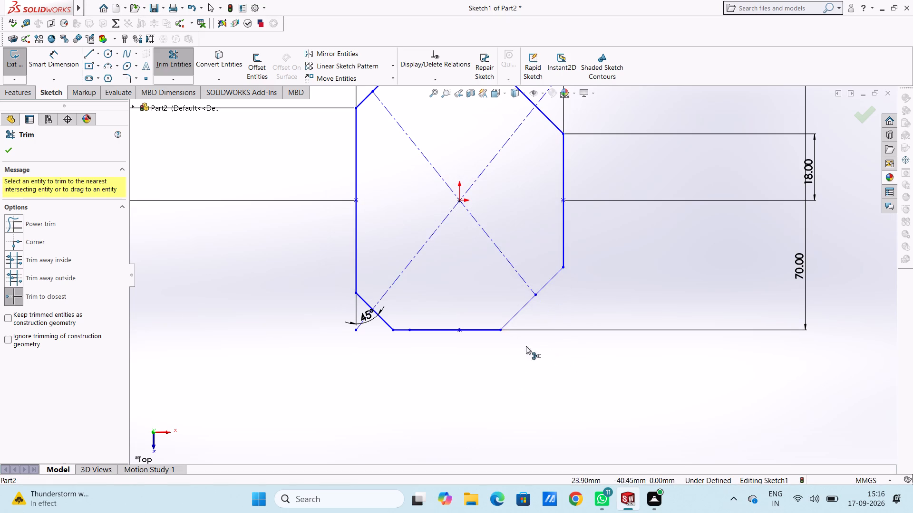
pyautogui.click(362, 325)
pyautogui.scroll(-6, 368, 329)
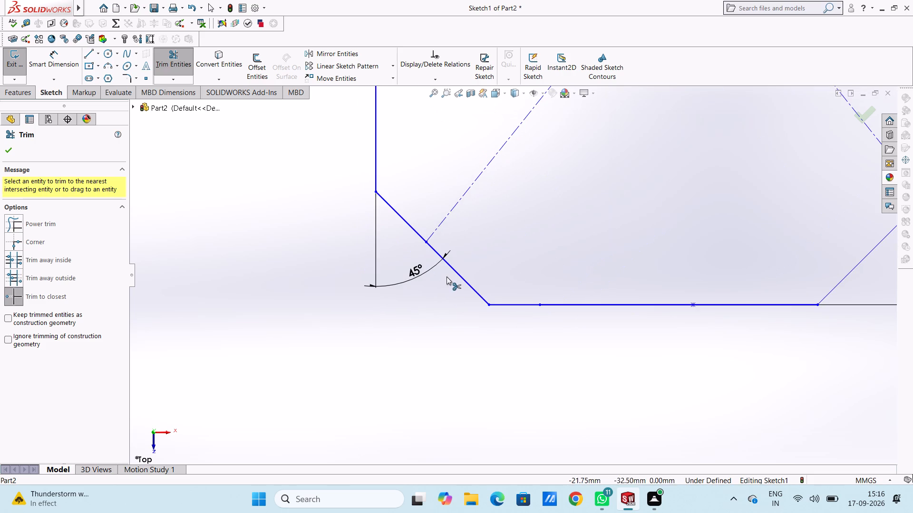
pyautogui.scroll(7, 447, 276)
pyautogui.scroll(4, 602, 251)
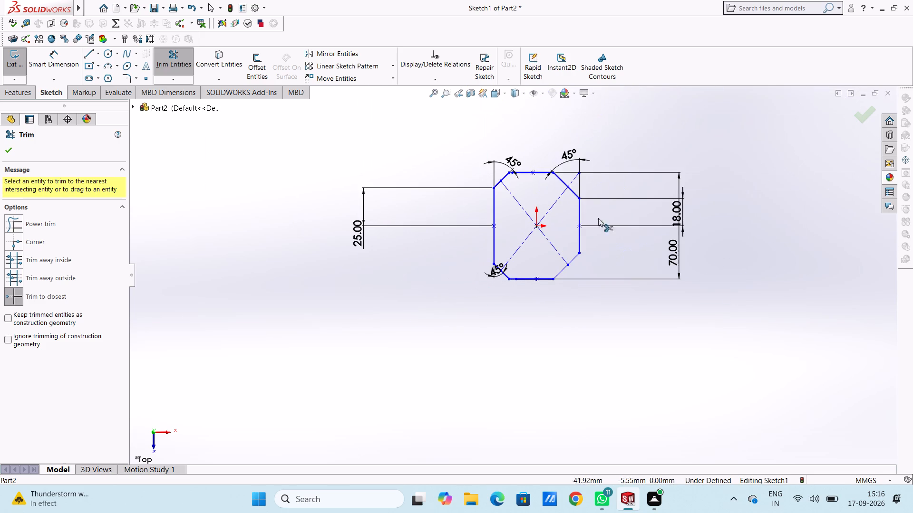
pyautogui.scroll(-3, 603, 147)
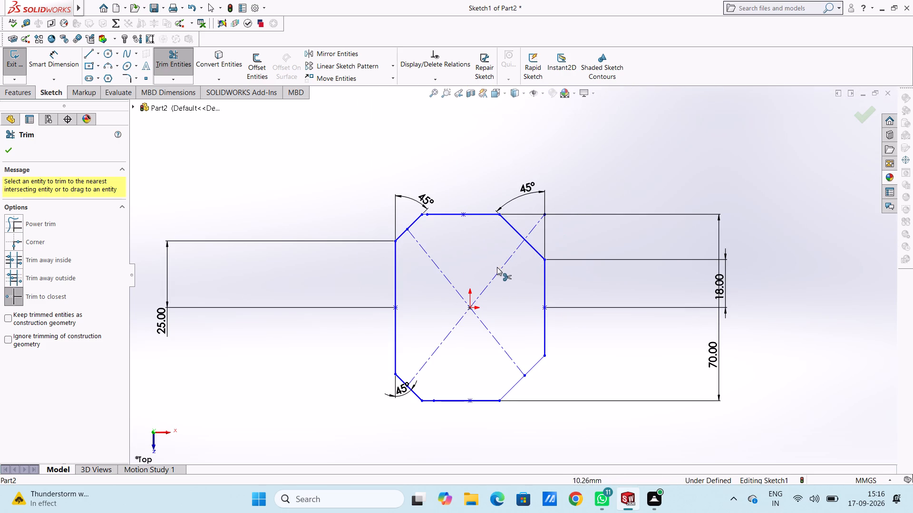
pyautogui.scroll(-5, 486, 257)
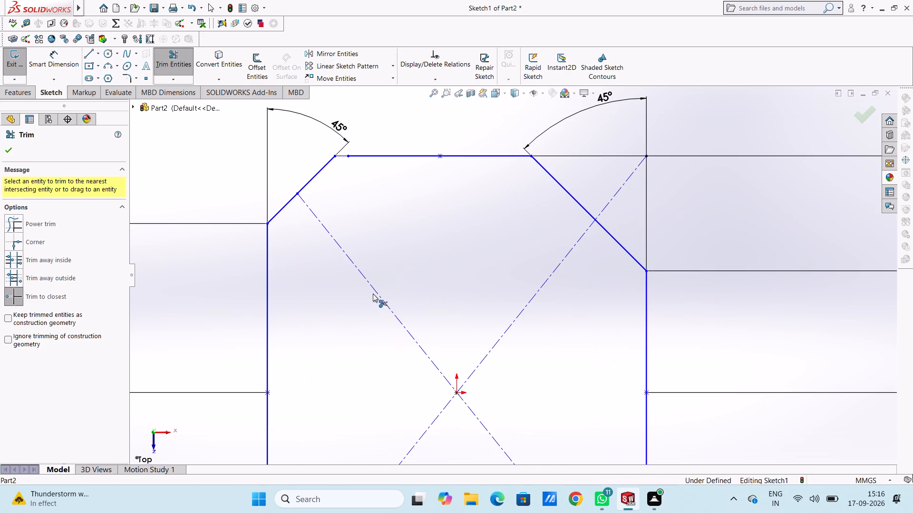
pyautogui.click(627, 181)
# Trim the diagonal construction line segment between the origin and the upper-right slanted edge, and leave the Trim command.
pyautogui.click(570, 263)
pyautogui.doubleClick(568, 259)
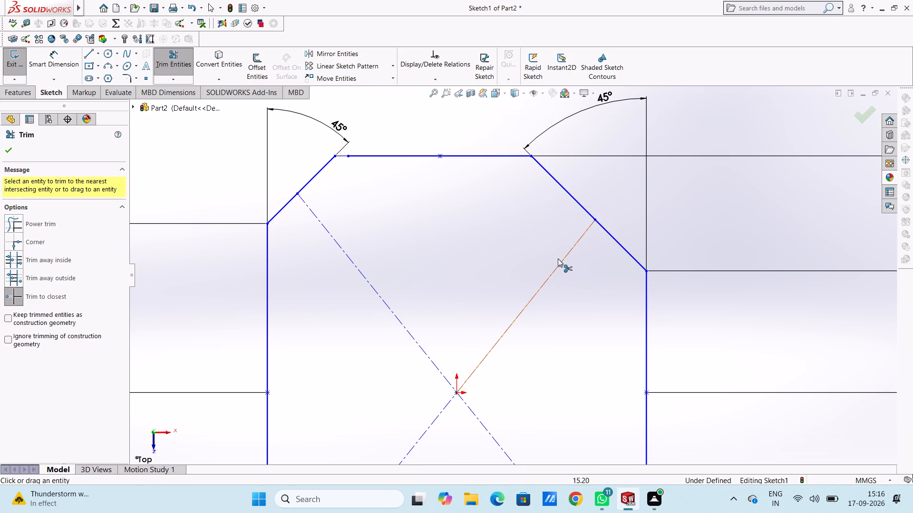
pyautogui.click(558, 258)
pyautogui.click(558, 265)
pyautogui.click(558, 265)
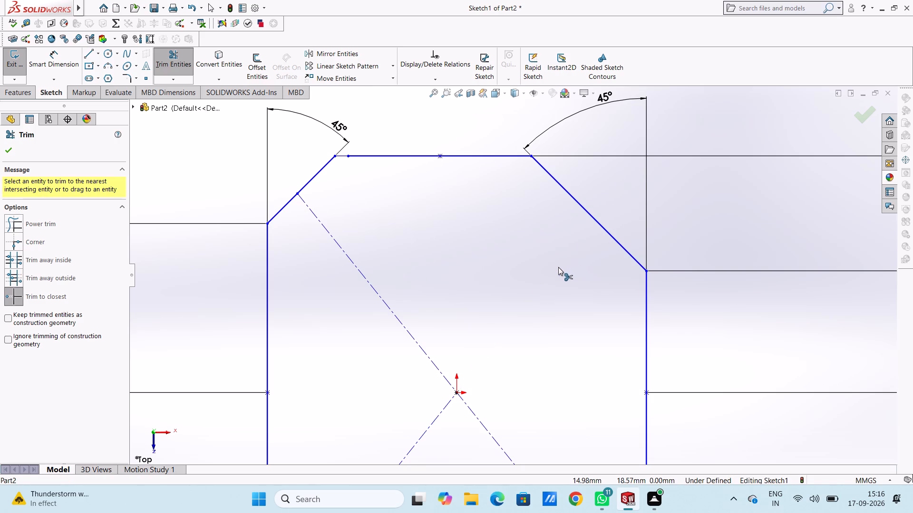
pyautogui.press('Escape')
pyautogui.press('Escape')
pyautogui.scroll(5, 558, 267)
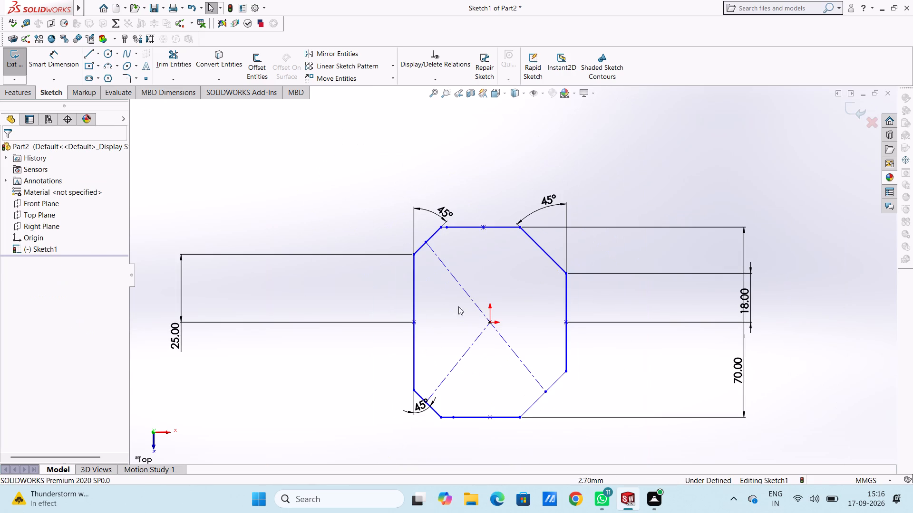
# Dimension the lengths of the profile's top and bottom horizontal edges.
pyautogui.click(46, 66)
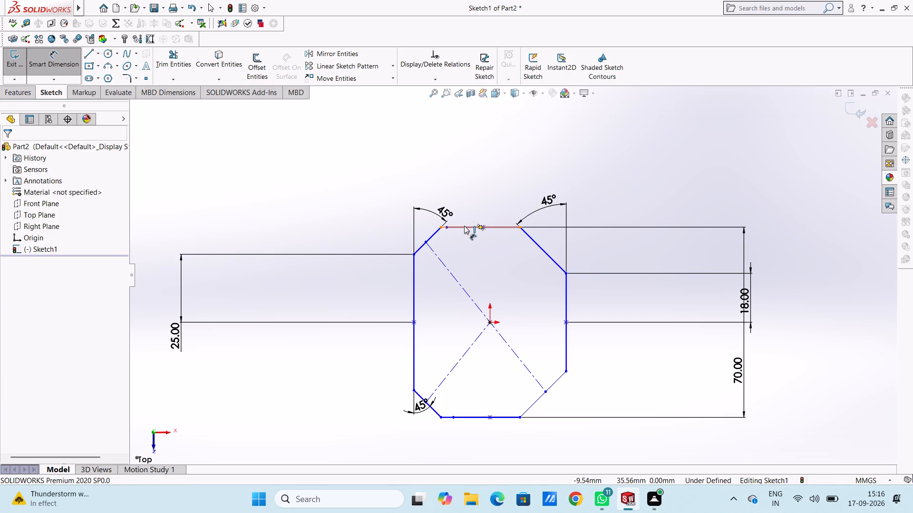
pyautogui.click(464, 226)
pyautogui.click(478, 125)
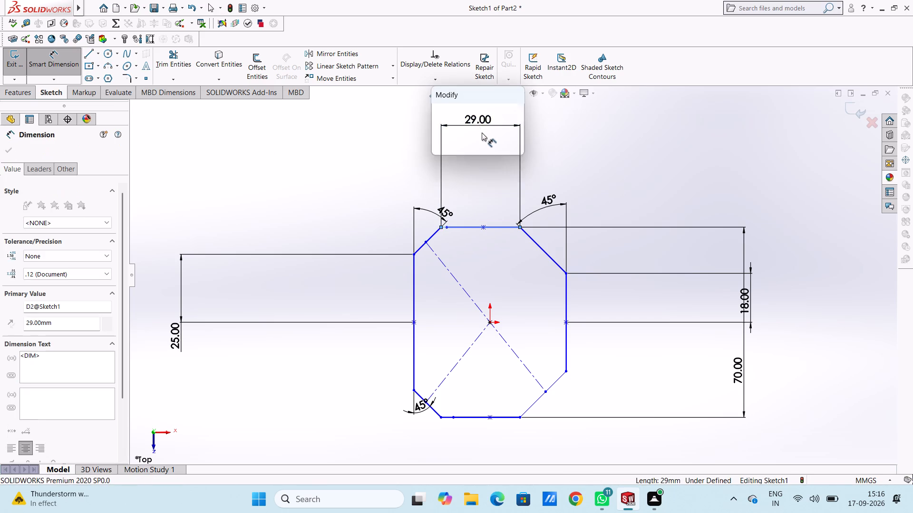
pyautogui.click(437, 113)
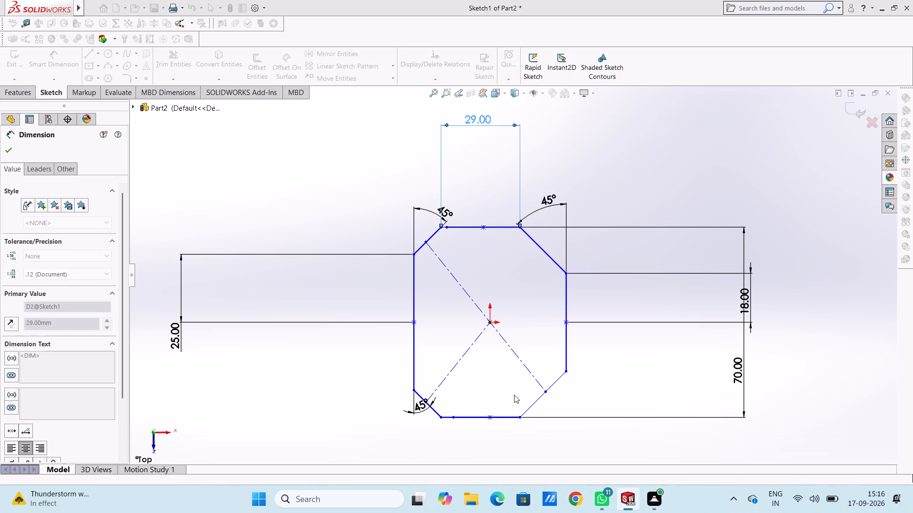
pyautogui.scroll(4, 513, 392)
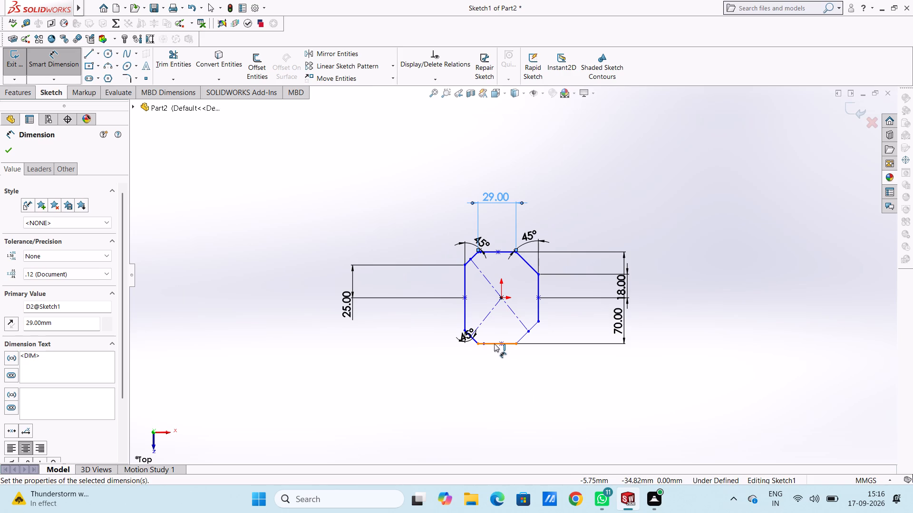
pyautogui.click(494, 343)
pyautogui.click(498, 422)
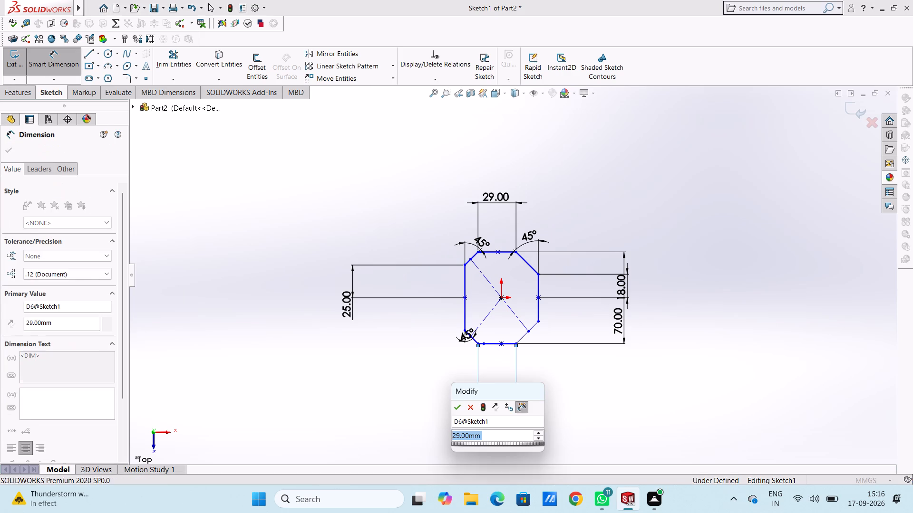
pyautogui.click(453, 408)
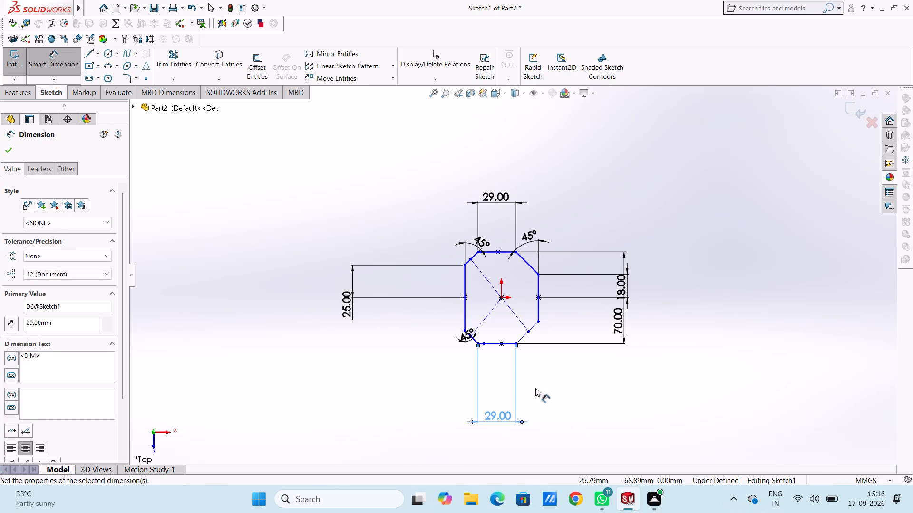
pyautogui.click(536, 388)
# Dimension the horizontal widths of the upper-left and upper-right slanted edges.
pyautogui.scroll(4, 534, 342)
pyautogui.scroll(-5, 523, 296)
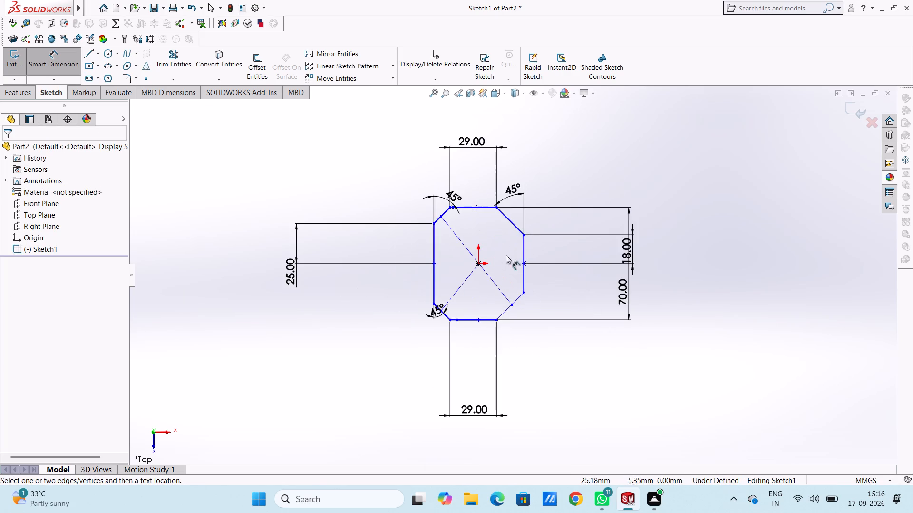
pyautogui.scroll(-3, 473, 240)
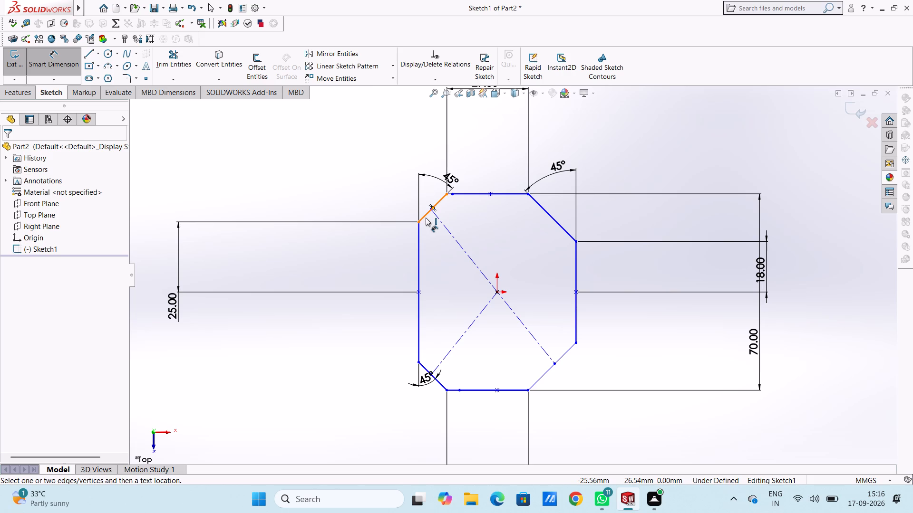
pyautogui.click(426, 218)
pyautogui.click(422, 121)
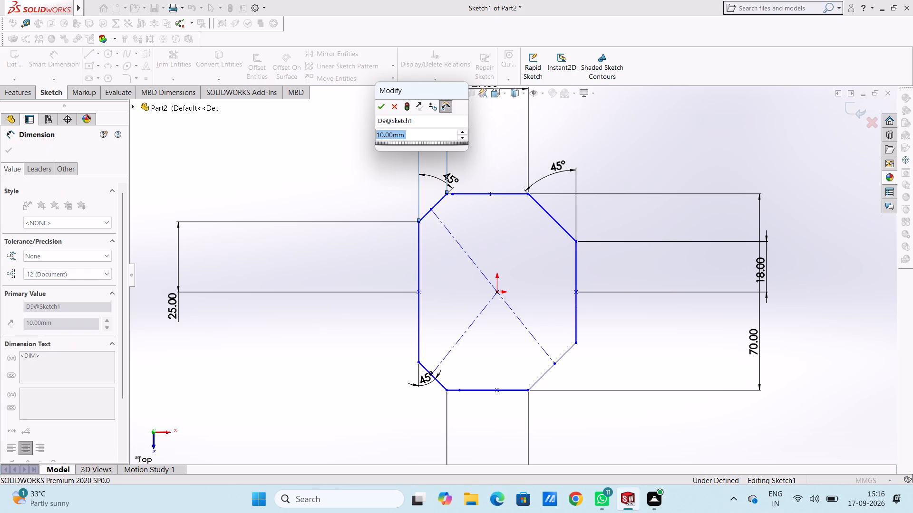
pyautogui.click(378, 109)
pyautogui.click(367, 127)
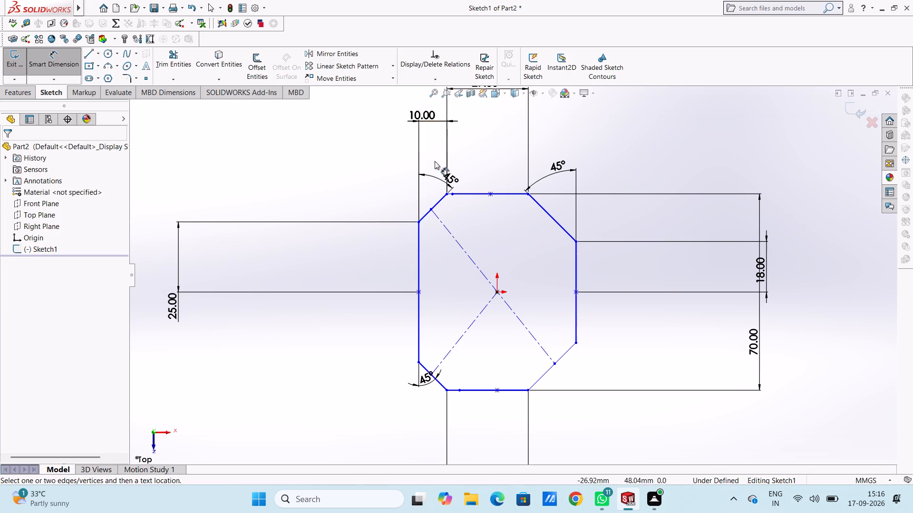
pyautogui.click(547, 213)
pyautogui.click(557, 121)
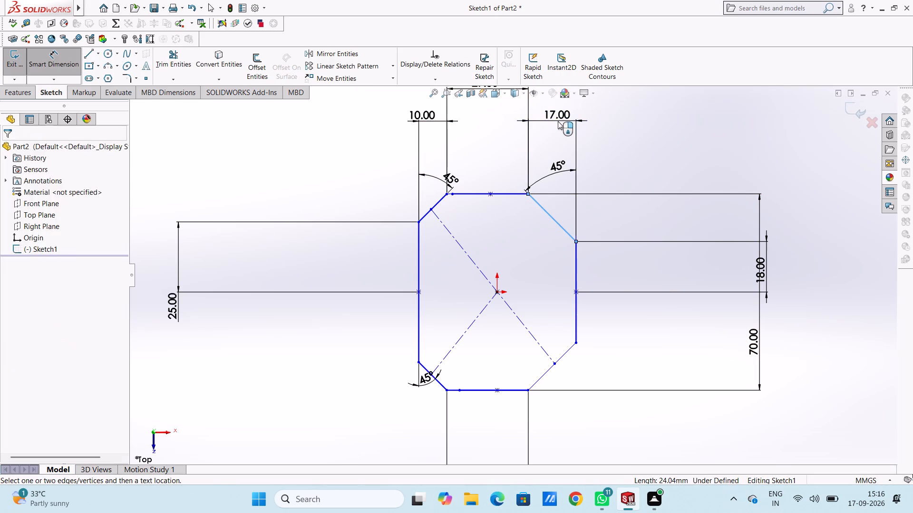
pyautogui.click(514, 108)
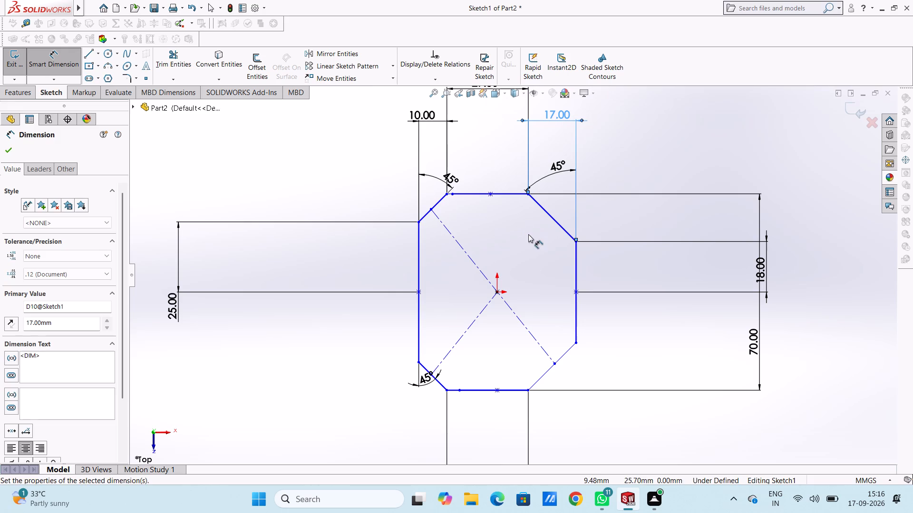
pyautogui.click(529, 235)
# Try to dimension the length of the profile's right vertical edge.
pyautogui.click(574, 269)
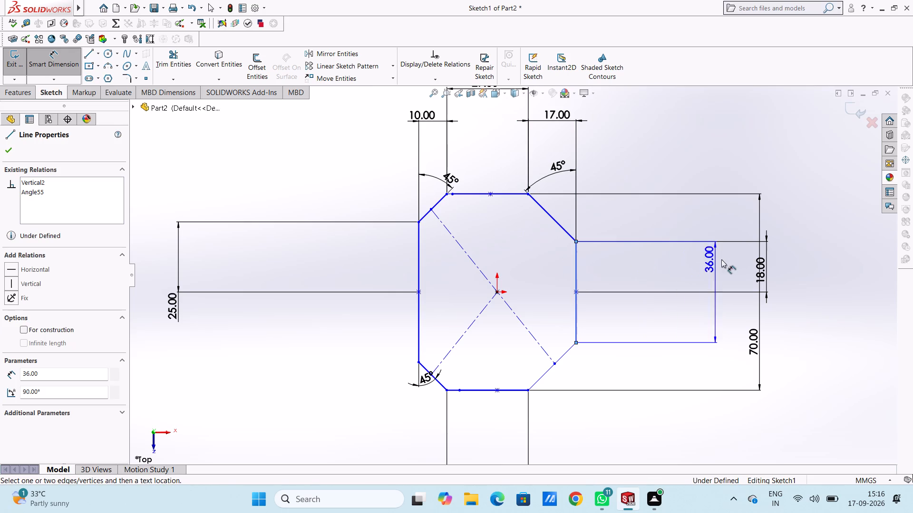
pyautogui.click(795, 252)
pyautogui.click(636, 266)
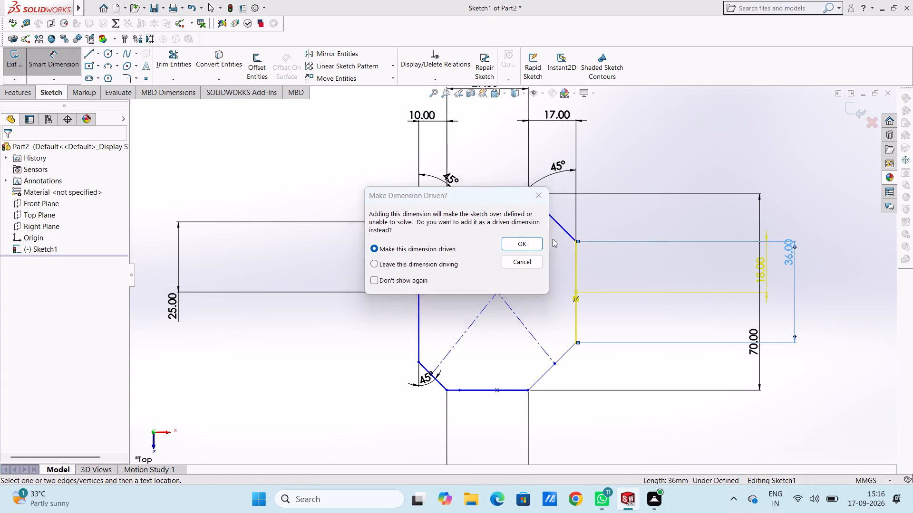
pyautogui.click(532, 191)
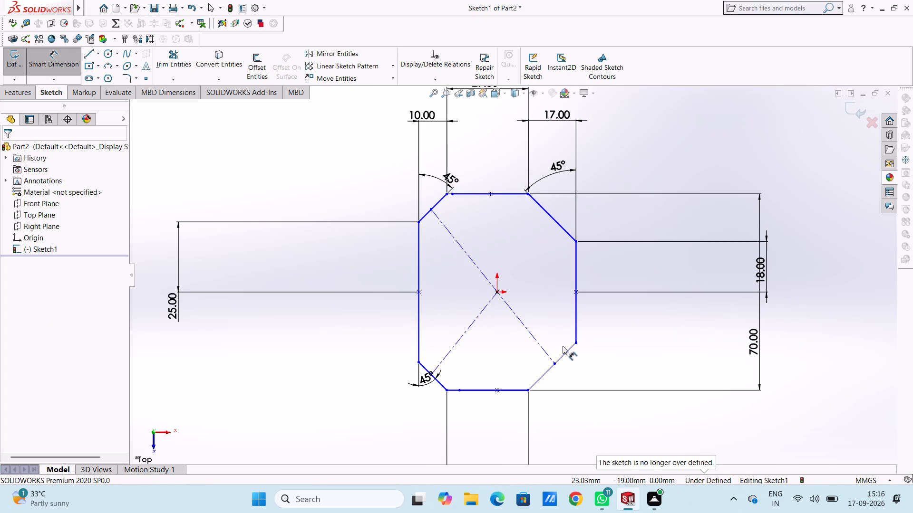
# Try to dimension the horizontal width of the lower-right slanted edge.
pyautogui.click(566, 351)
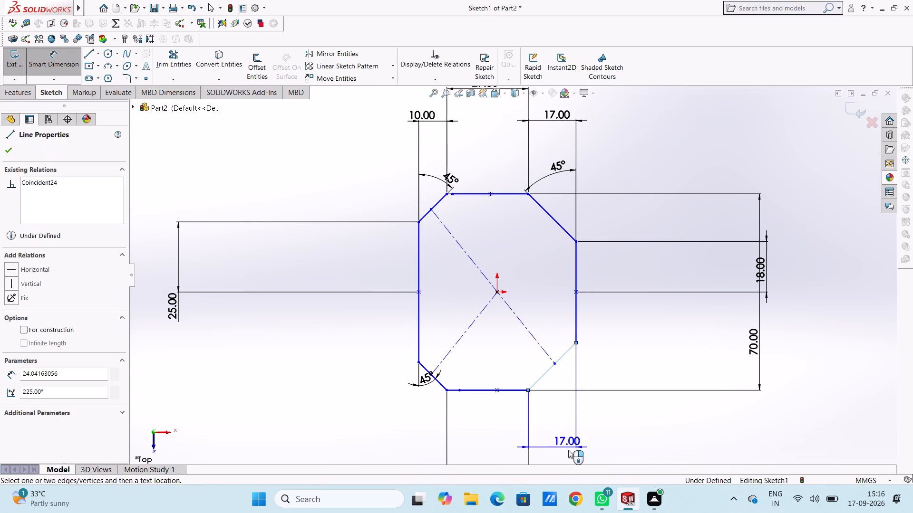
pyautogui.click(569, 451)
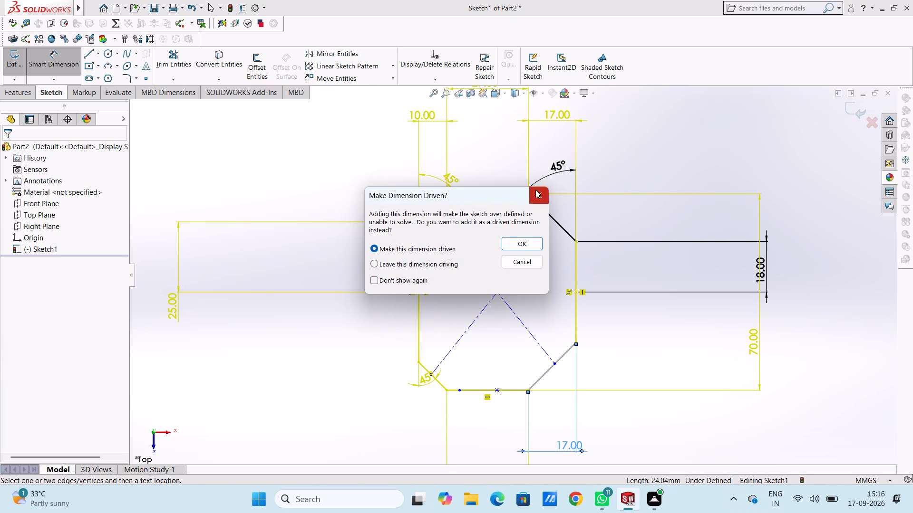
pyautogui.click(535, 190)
# Delete the two diagonal construction lines inside the octagonal profile.
pyautogui.click(476, 263)
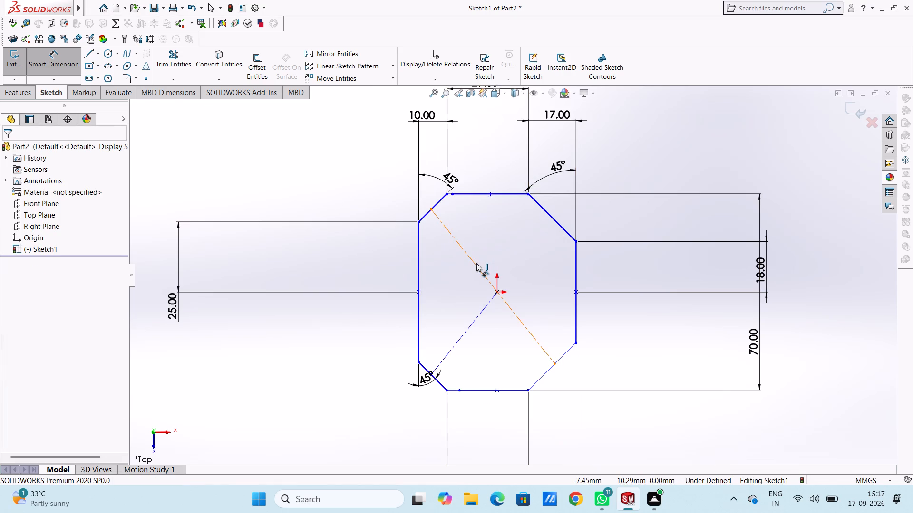
pyautogui.click(476, 263)
pyautogui.click(476, 269)
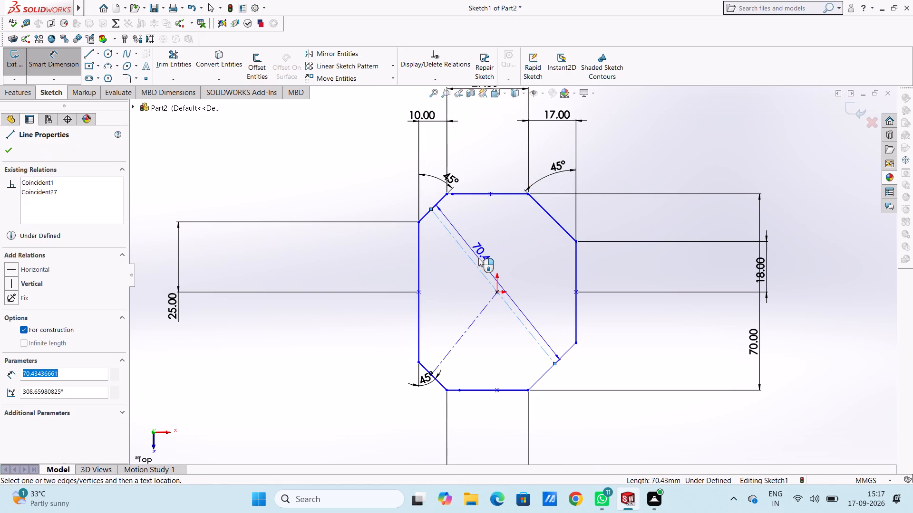
pyautogui.press('Delete')
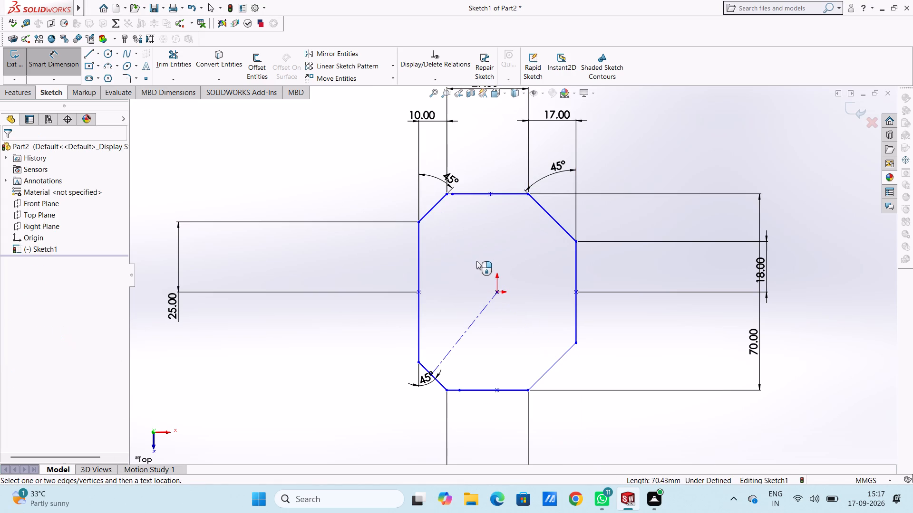
pyautogui.click(471, 328)
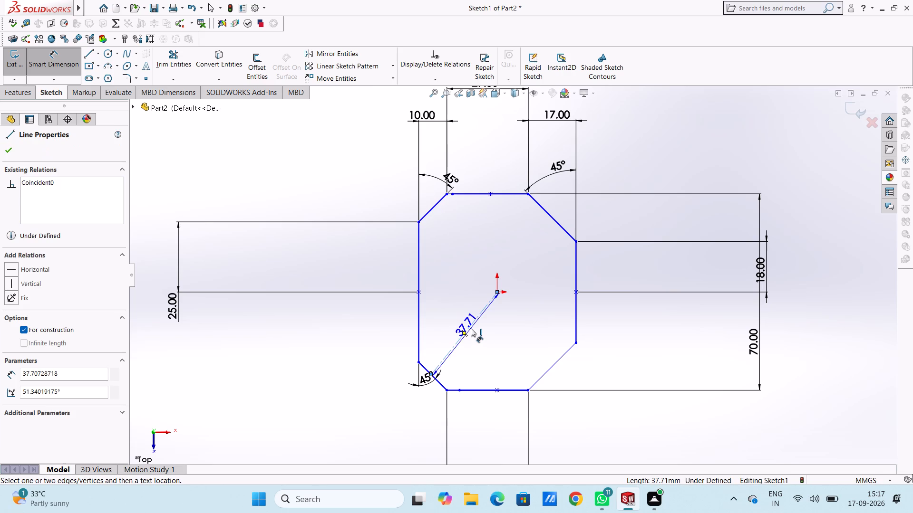
pyautogui.press('Delete')
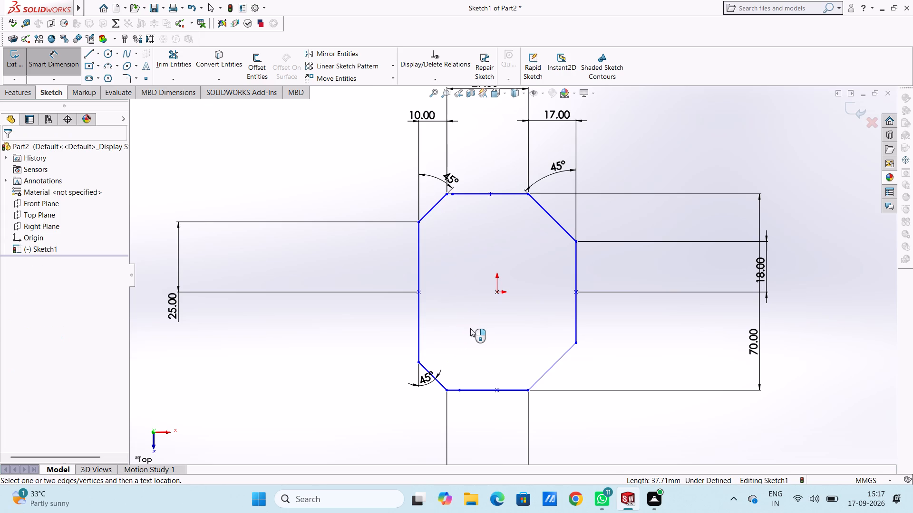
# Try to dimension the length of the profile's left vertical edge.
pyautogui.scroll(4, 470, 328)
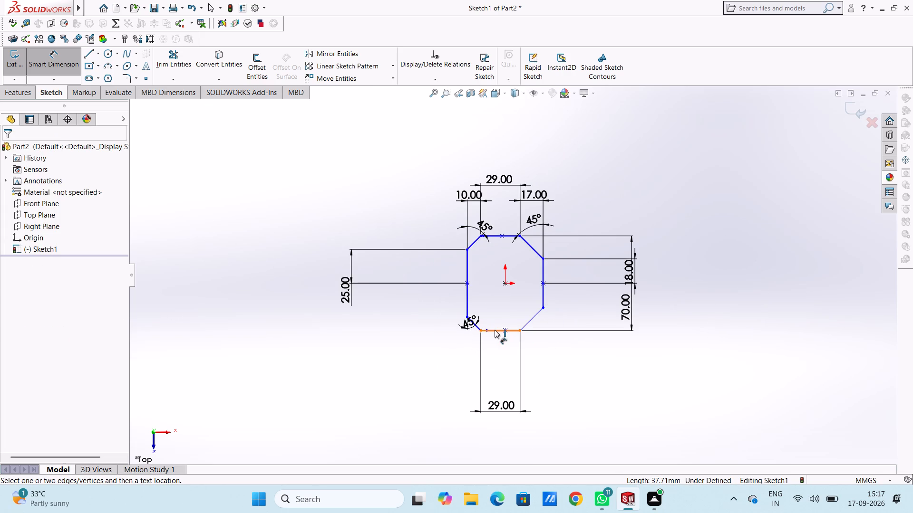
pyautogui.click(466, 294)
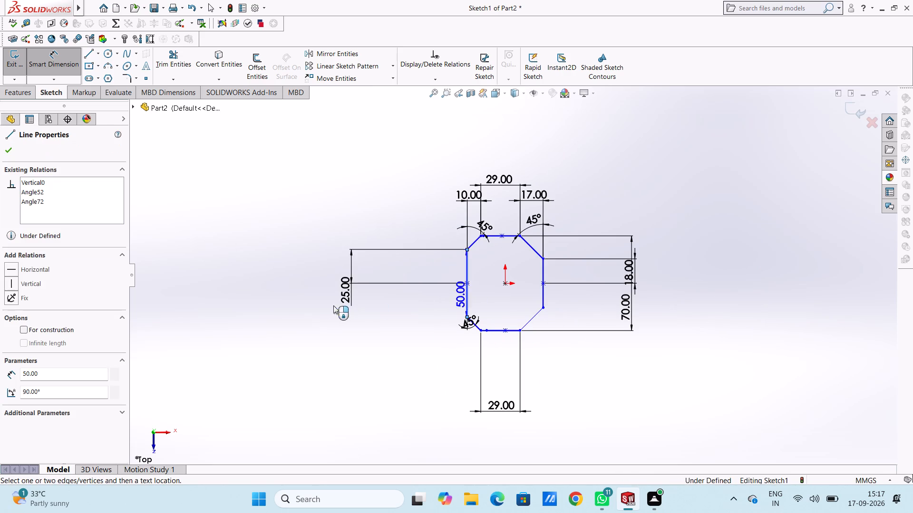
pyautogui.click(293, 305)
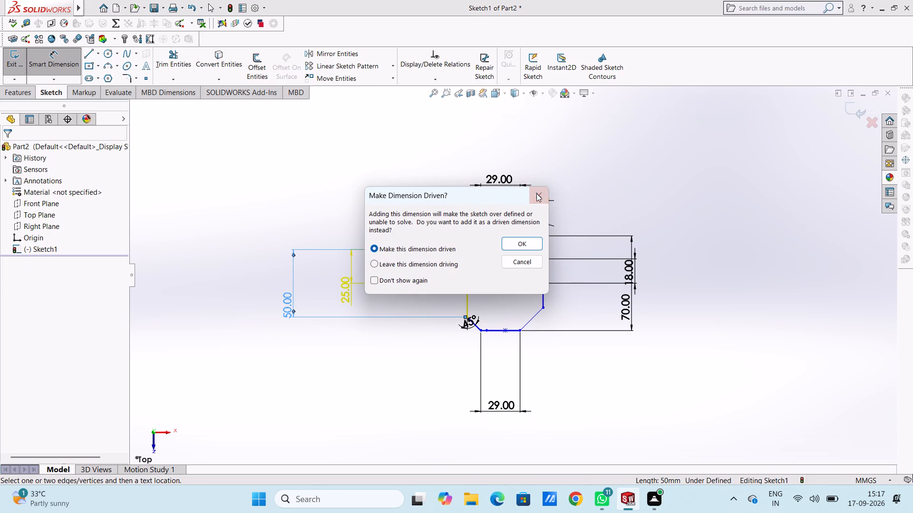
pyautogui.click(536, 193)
# Dimension the vertical distance from the origin to the profile's top horizontal edge.
pyautogui.click(505, 285)
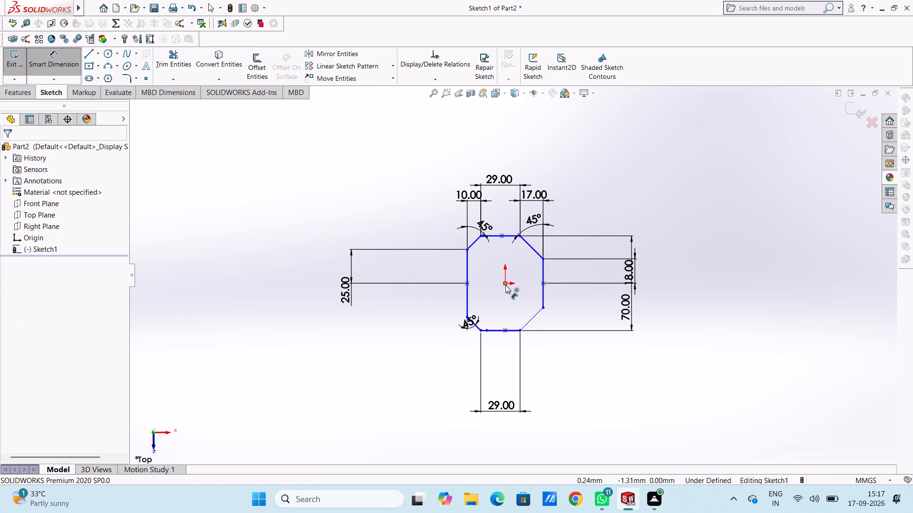
pyautogui.click(509, 235)
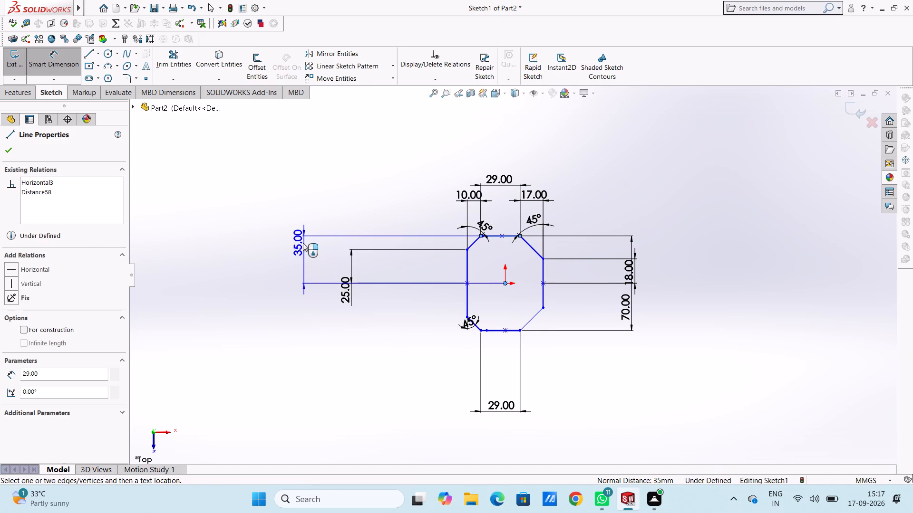
pyautogui.click(301, 243)
pyautogui.click(262, 229)
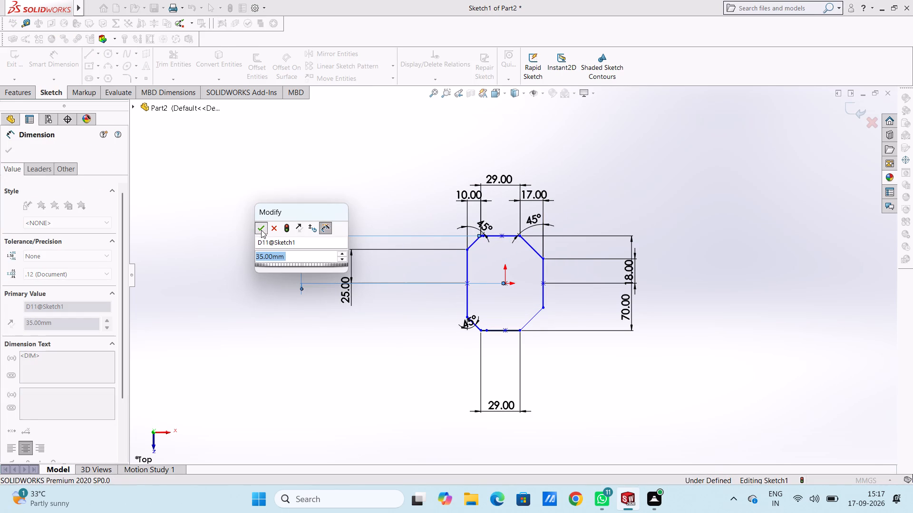
pyautogui.click(257, 249)
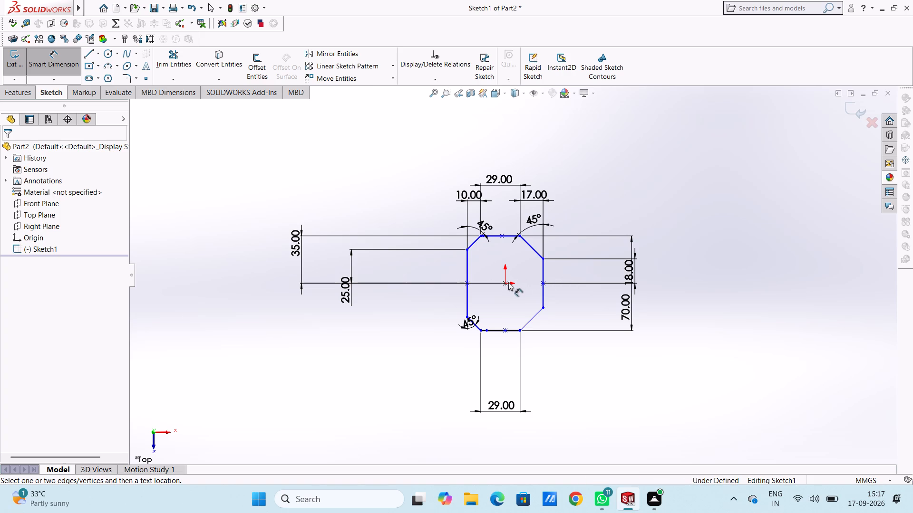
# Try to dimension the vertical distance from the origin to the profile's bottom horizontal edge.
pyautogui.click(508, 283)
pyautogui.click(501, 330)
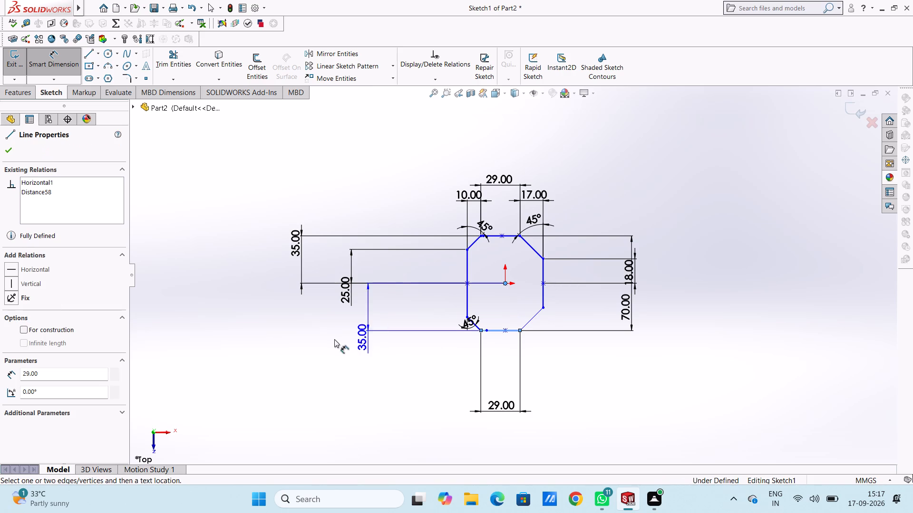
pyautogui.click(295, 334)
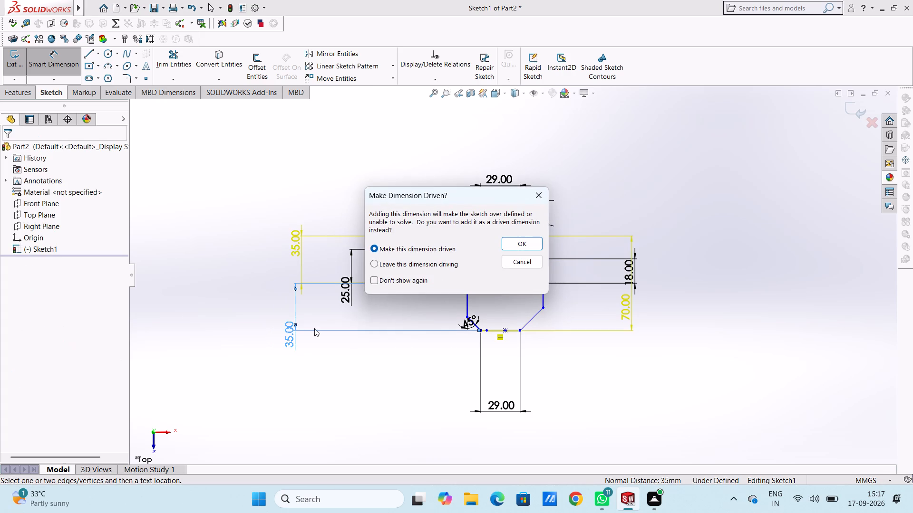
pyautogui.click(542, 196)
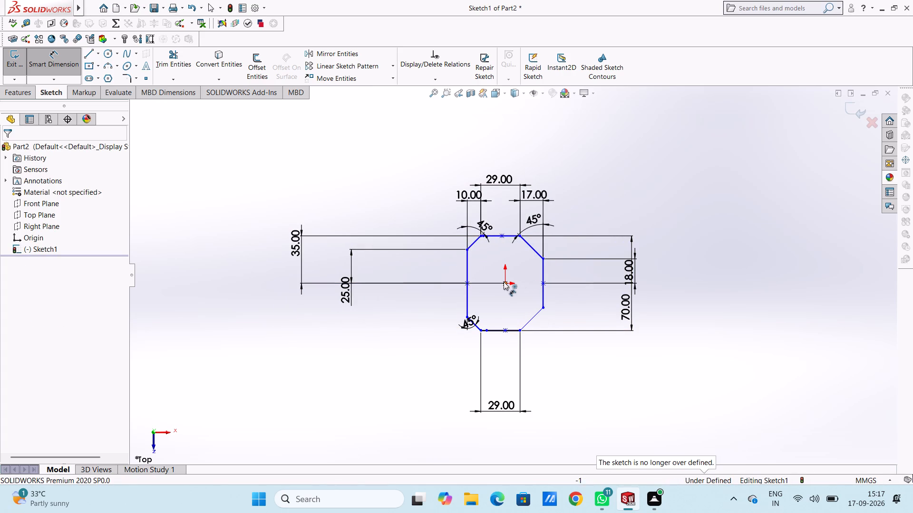
# Dimension the horizontal distance from the origin to the profile's right vertical edge, placing it below the profile.
pyautogui.click(505, 284)
pyautogui.moveTo(544, 275); pyautogui.dragTo(544, 282)
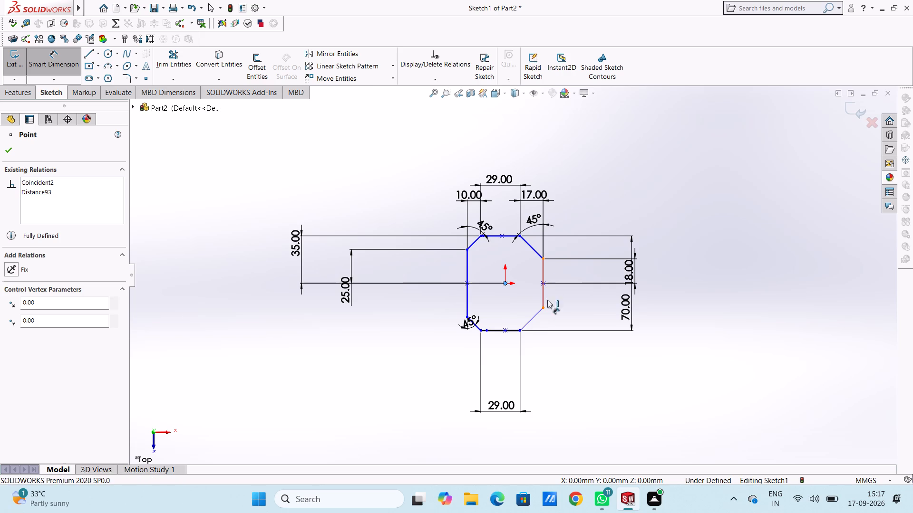
pyautogui.click(543, 448)
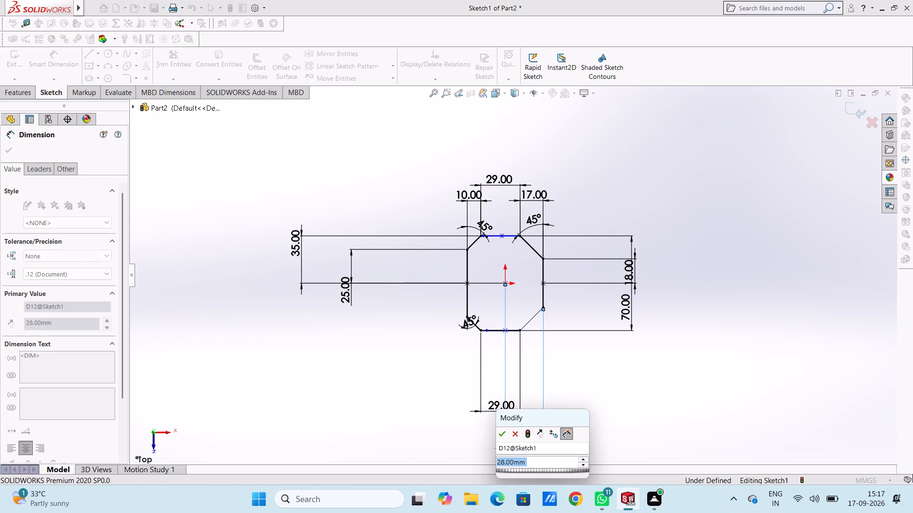
pyautogui.click(500, 431)
pyautogui.click(386, 394)
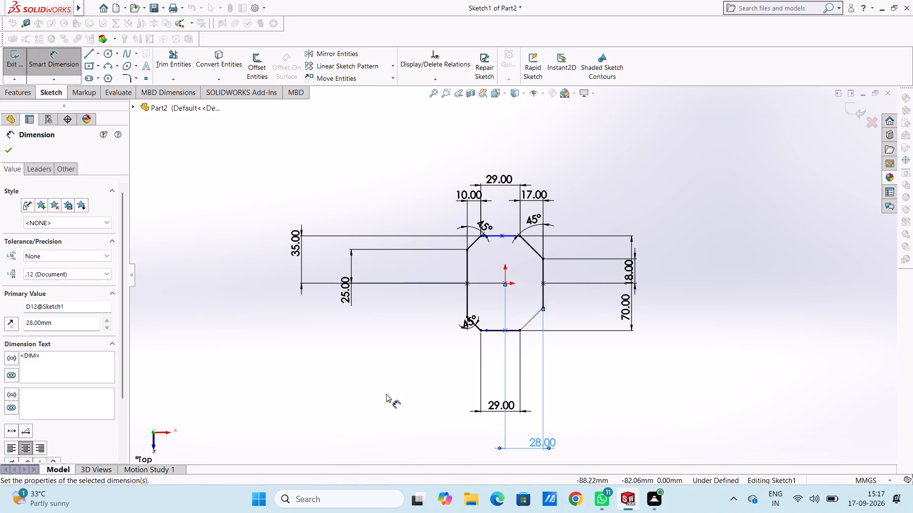
# Dimension the horizontal distance from the profile's left vertical edge to the point on the bottom edge directly below the origin.
pyautogui.click(468, 264)
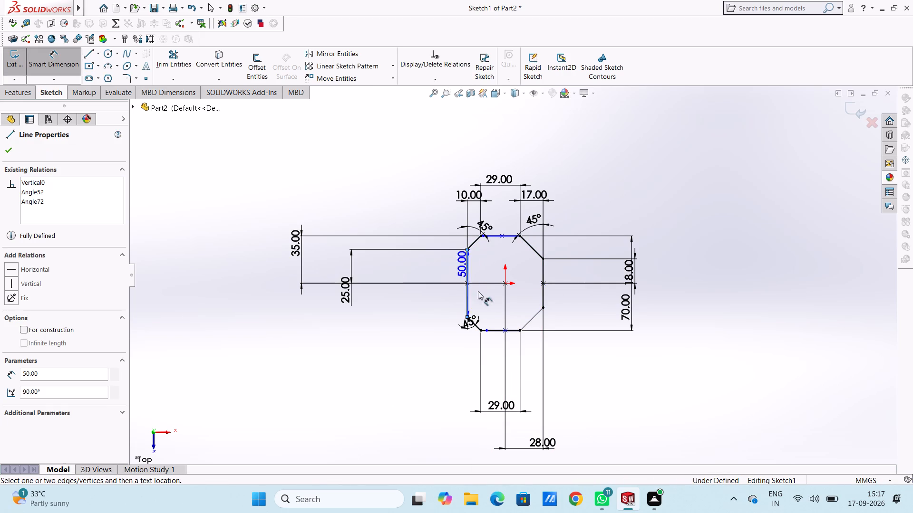
pyautogui.click(505, 329)
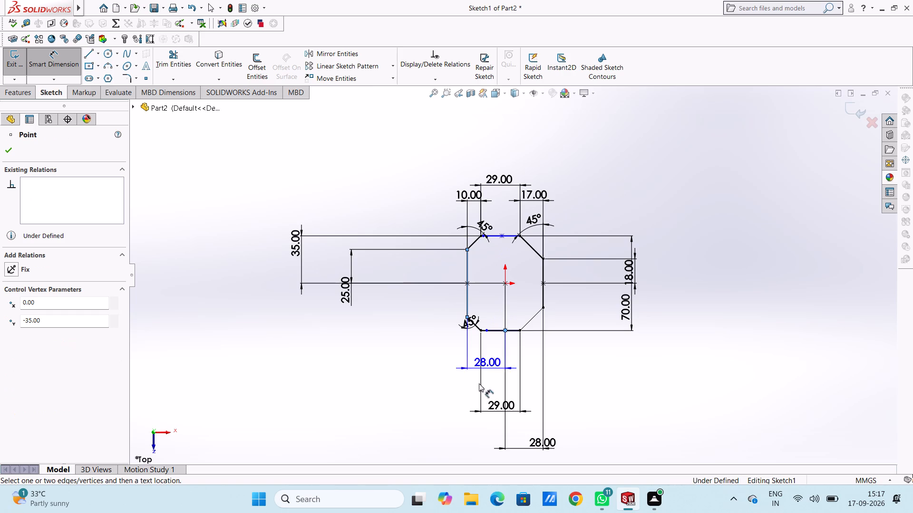
pyautogui.click(461, 438)
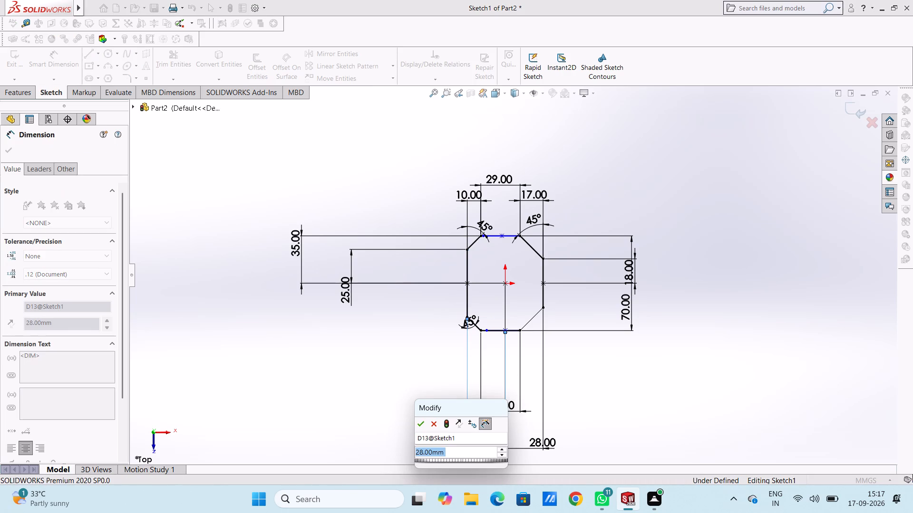
pyautogui.click(424, 424)
pyautogui.click(402, 386)
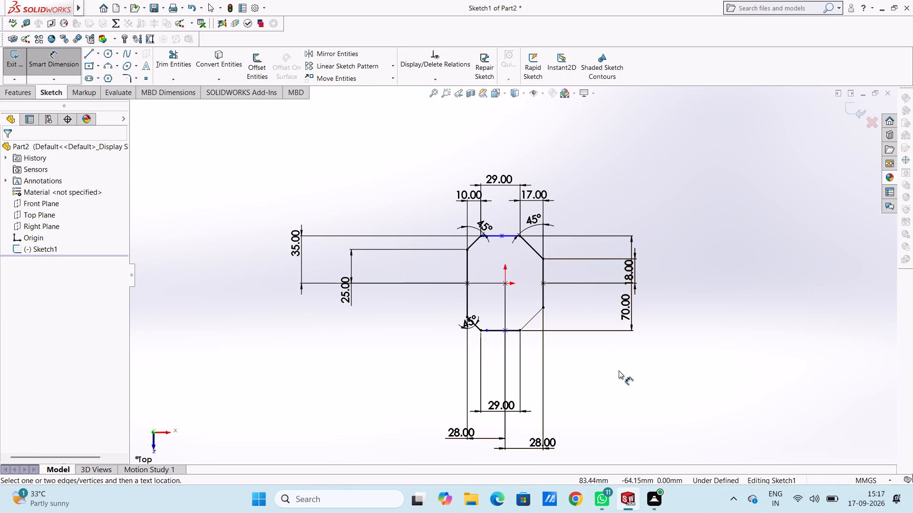
pyautogui.press('Escape')
pyautogui.press('Escape')
pyautogui.press('Escape')
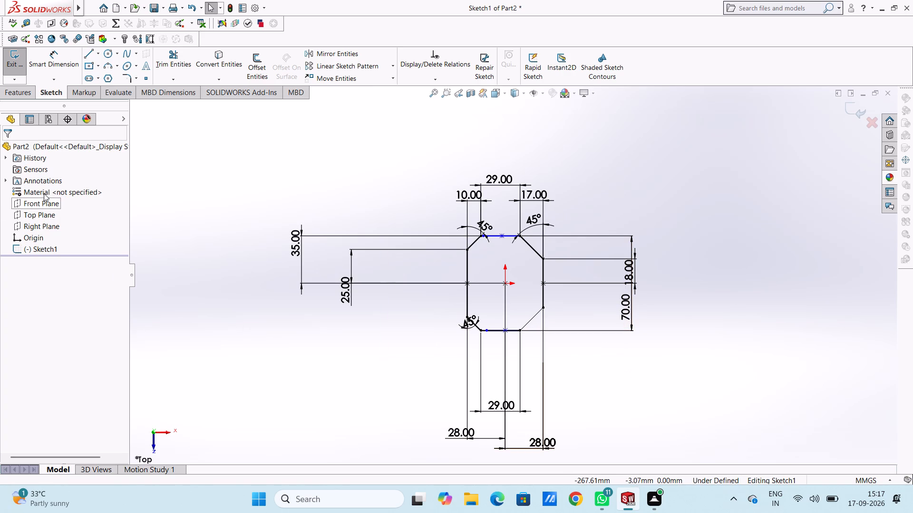
# Extrude the octagonal sketch region as a blind boss with a depth of 6 mm.
pyautogui.click(20, 95)
pyautogui.click(16, 65)
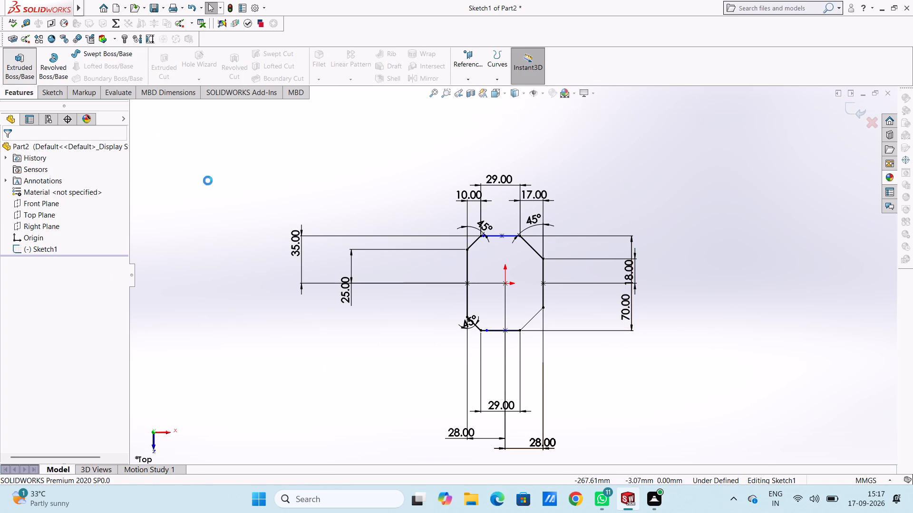
pyautogui.click(519, 272)
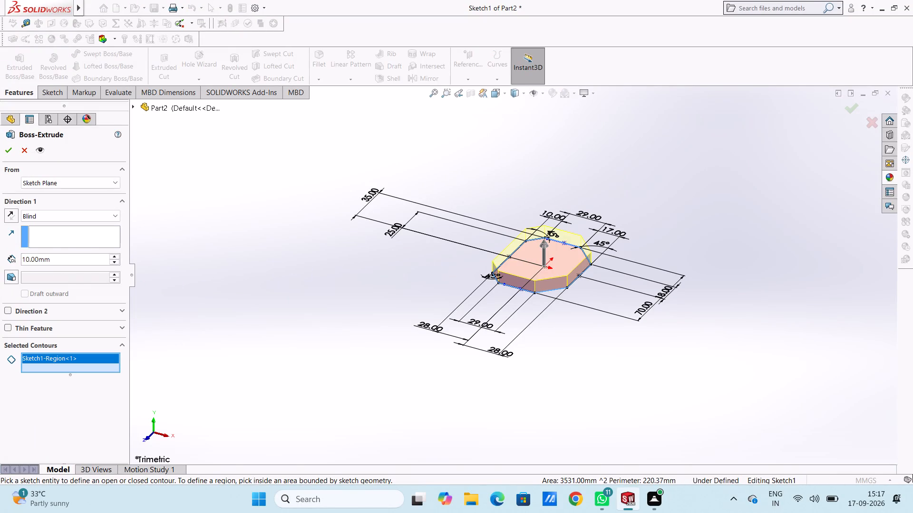
pyautogui.doubleClick(63, 256)
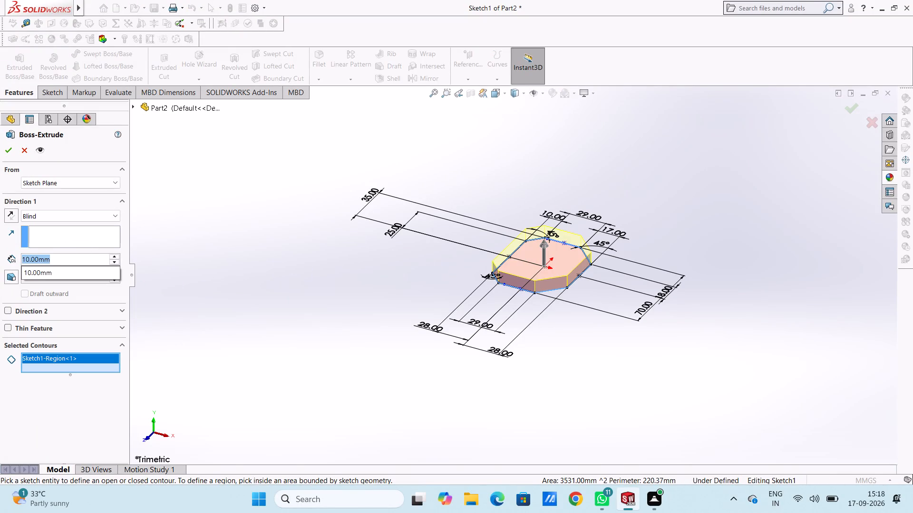
pyautogui.press('6')
pyautogui.press('Return')
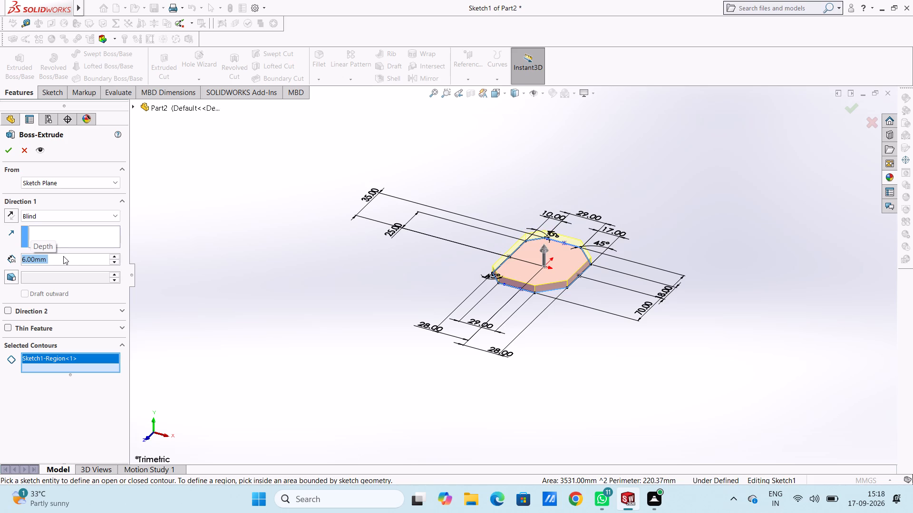
pyautogui.click(9, 151)
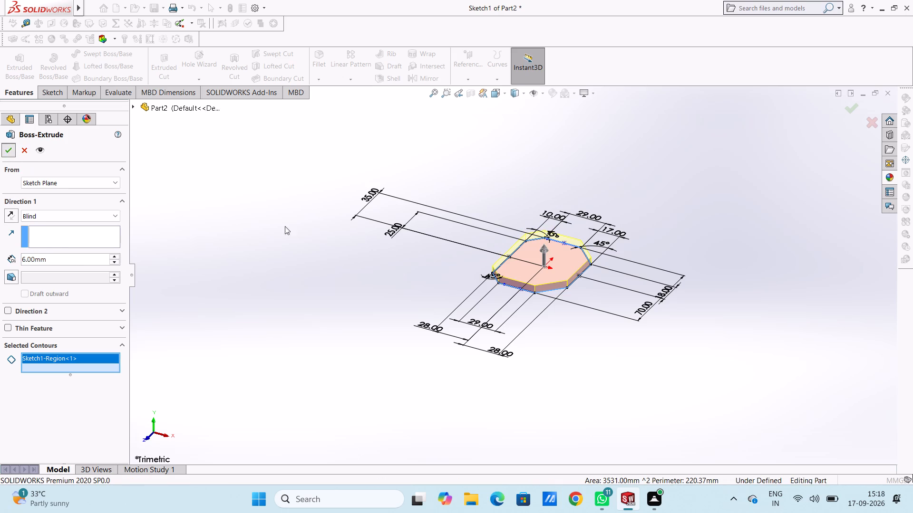
pyautogui.click(324, 228)
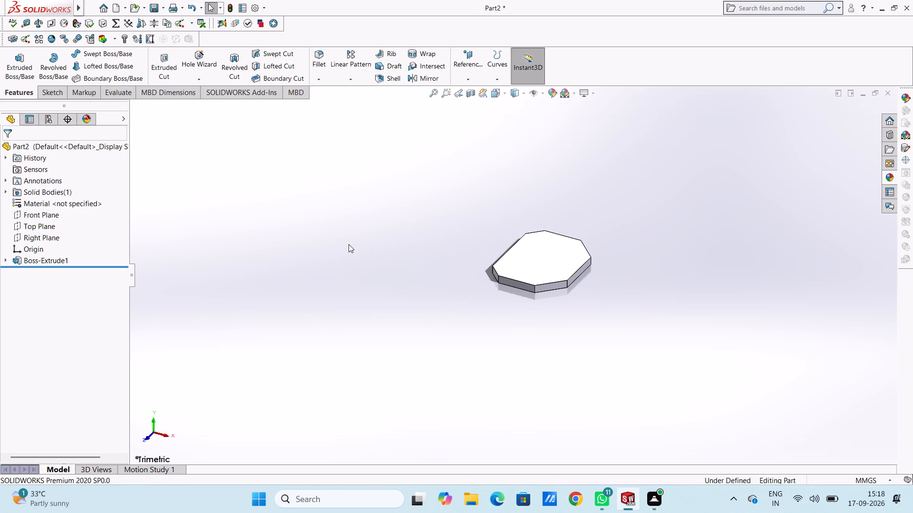
# Fillet the plate's eight vertical corner edges with a symmetric 2 mm radius.
pyautogui.hotkey('ctrl', '5')
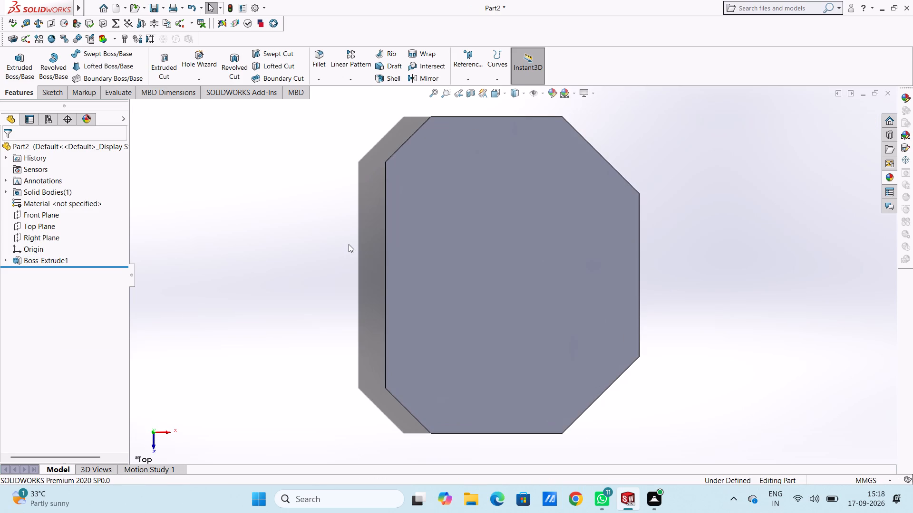
pyautogui.hotkey('ctrl', '7')
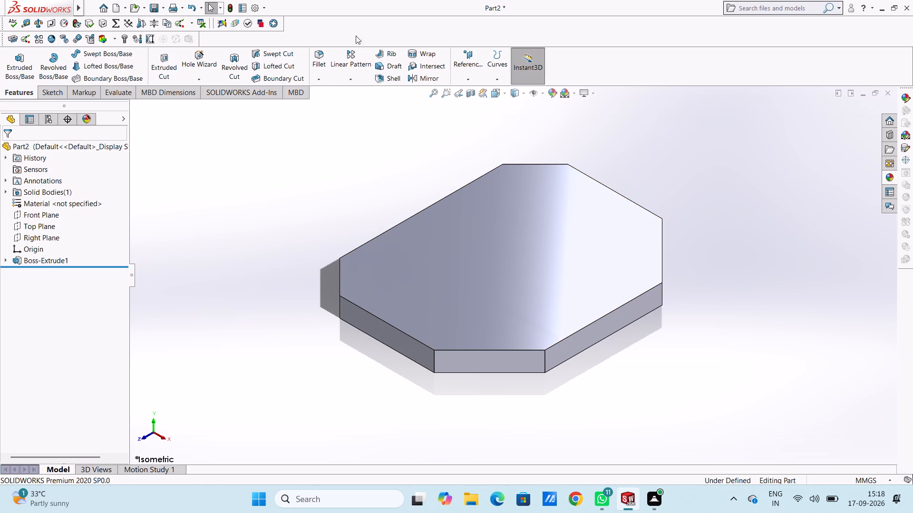
pyautogui.click(318, 54)
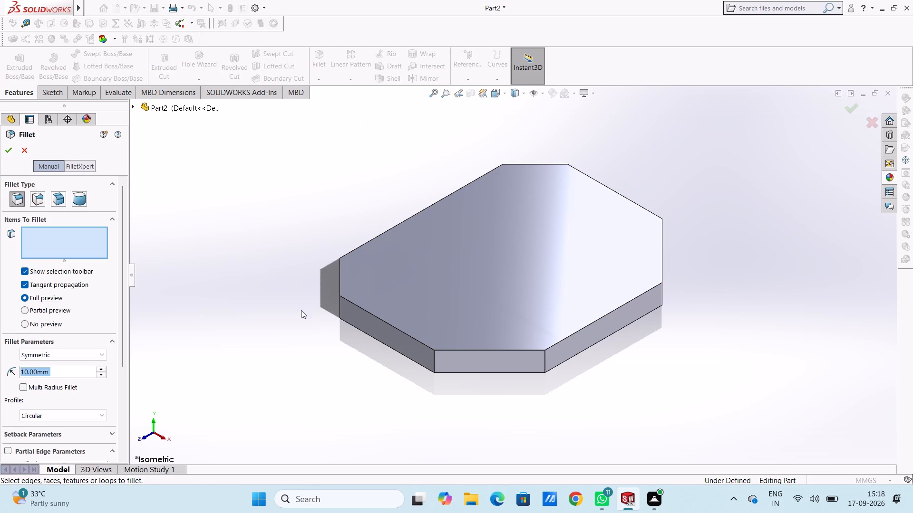
pyautogui.press('2')
pyautogui.press('Return')
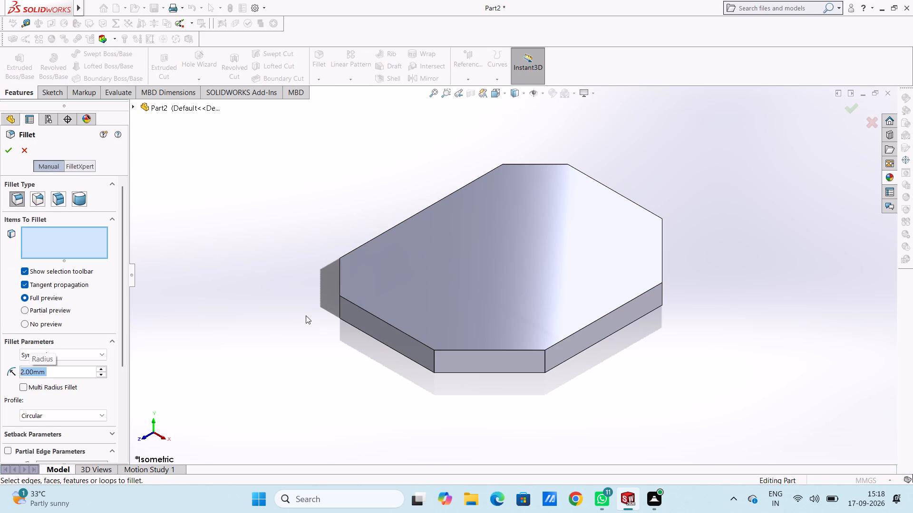
pyautogui.click(339, 309)
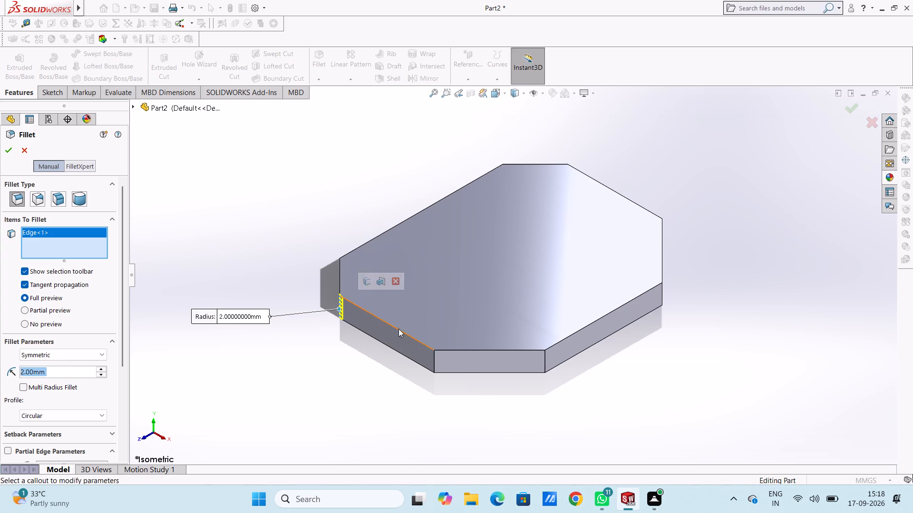
pyautogui.click(435, 361)
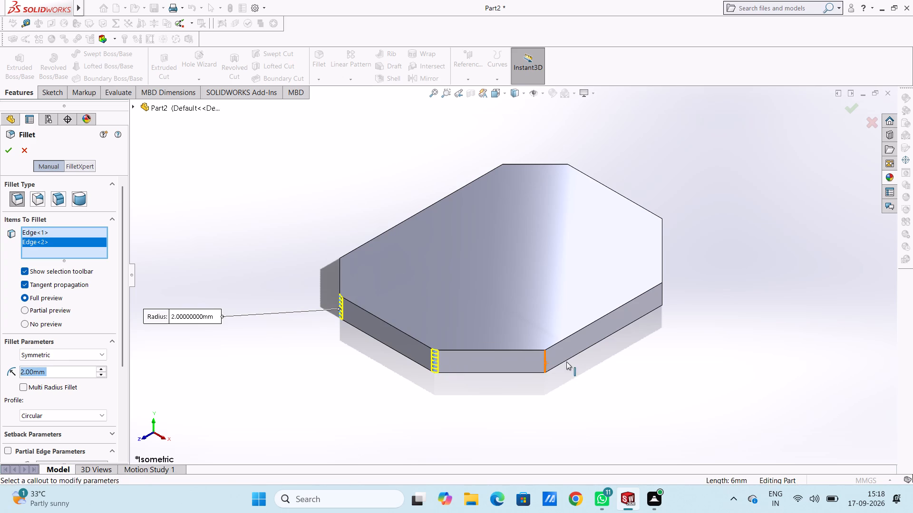
pyautogui.click(544, 361)
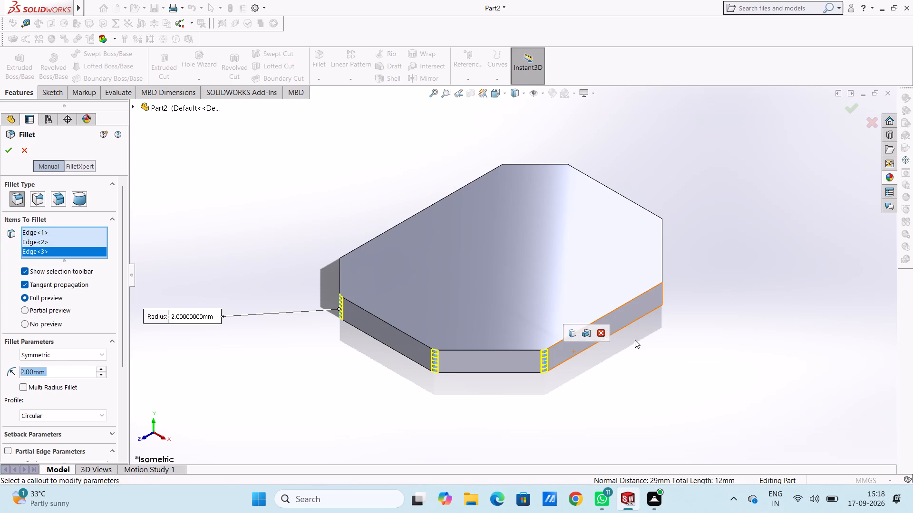
pyautogui.moveTo(687, 316); pyautogui.dragTo(624, 370, button='middle')
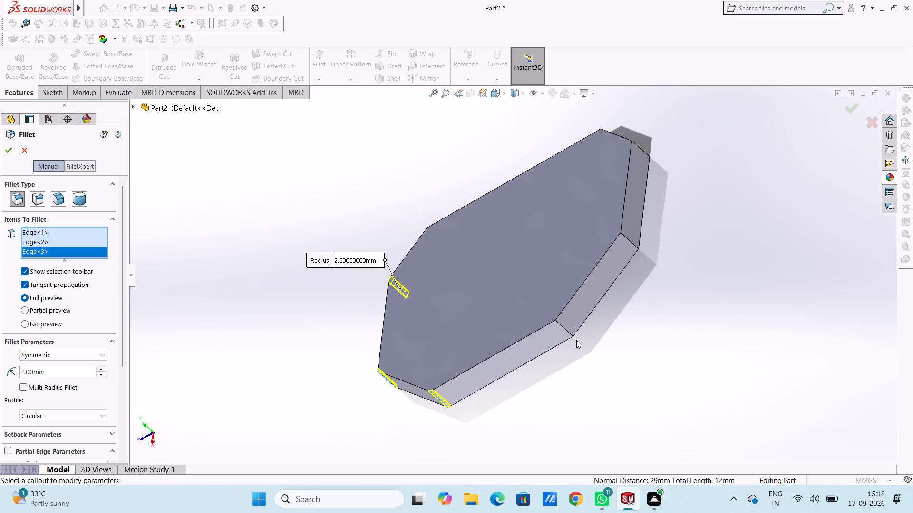
pyautogui.click(564, 329)
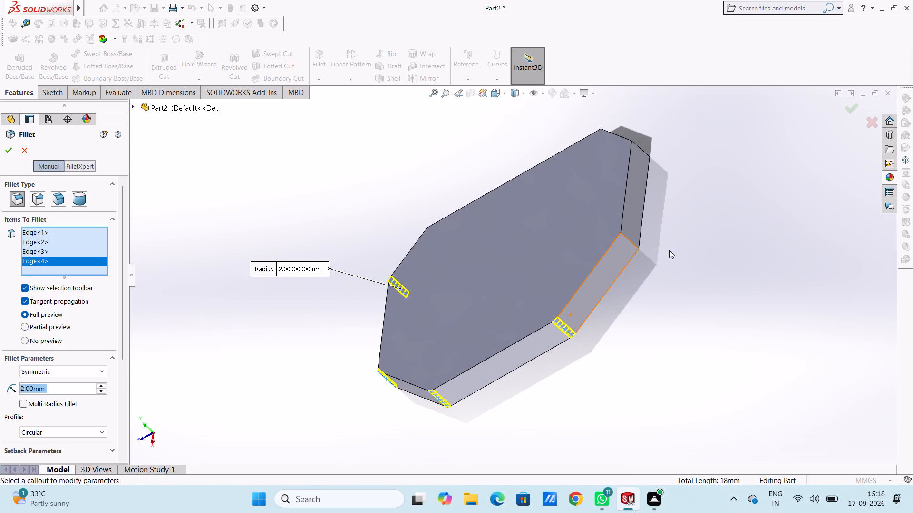
pyautogui.moveTo(669, 250); pyautogui.dragTo(646, 323, button='middle')
pyautogui.scroll(-4, 597, 332)
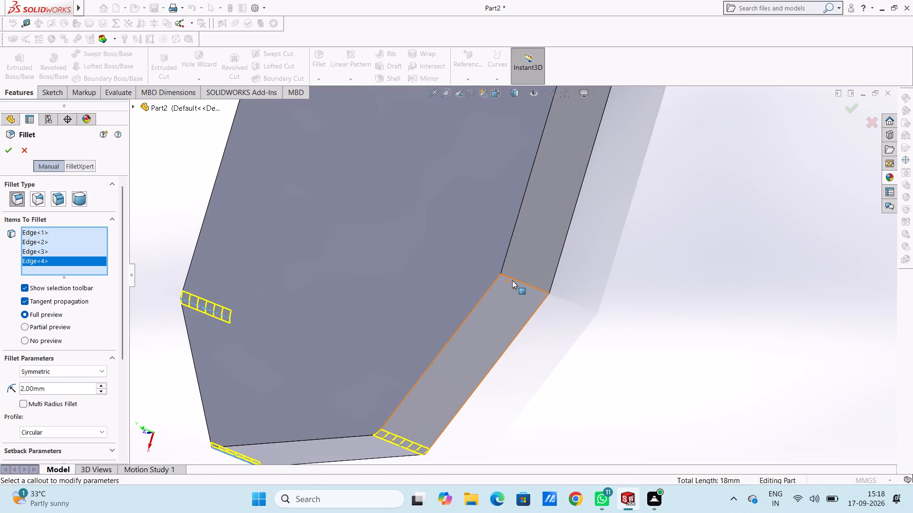
pyautogui.click(515, 280)
pyautogui.scroll(3, 536, 256)
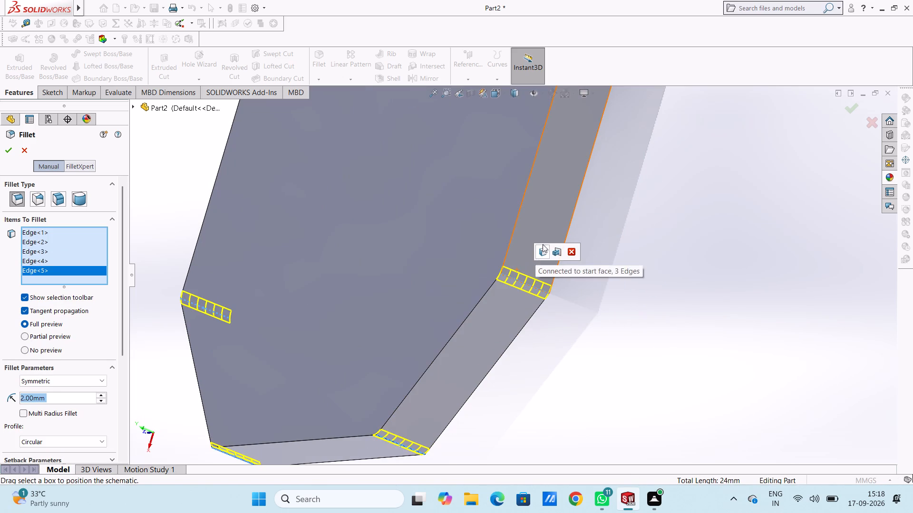
pyautogui.scroll(-5, 613, 221)
pyautogui.scroll(7, 545, 229)
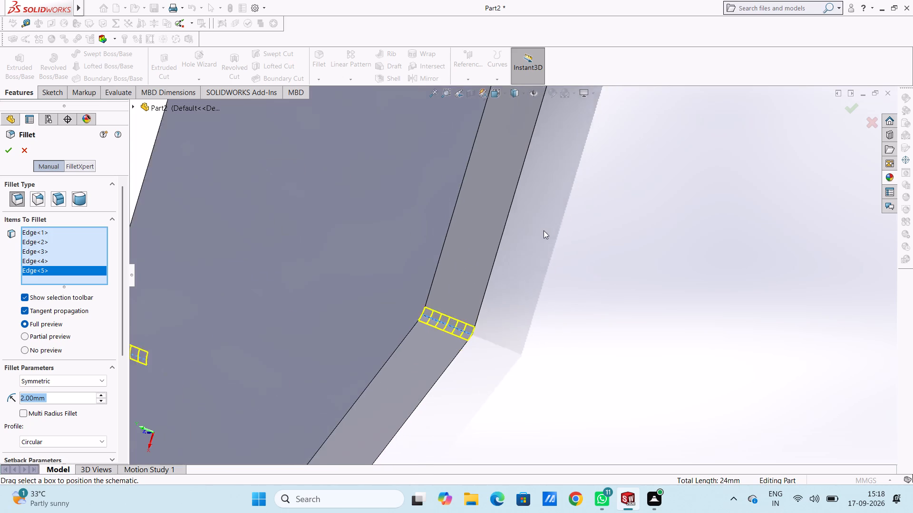
pyautogui.scroll(4, 544, 230)
pyautogui.scroll(-4, 510, 164)
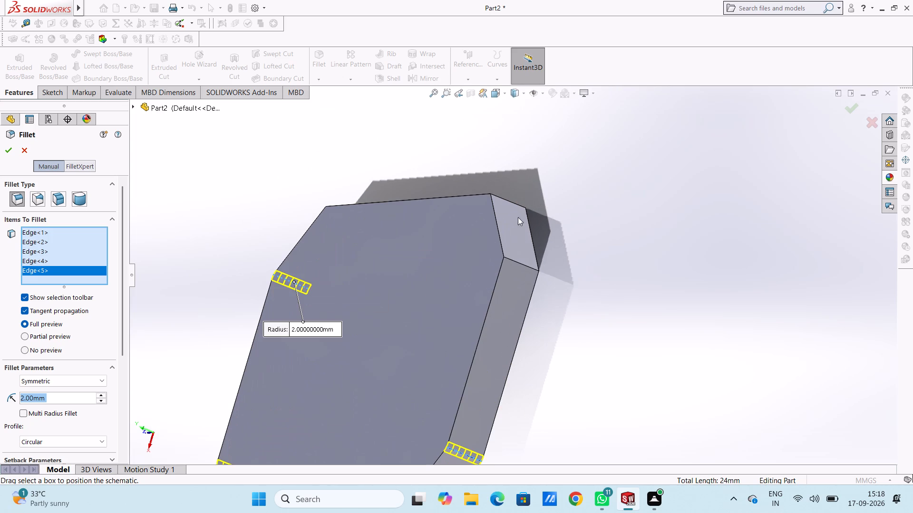
pyautogui.click(516, 261)
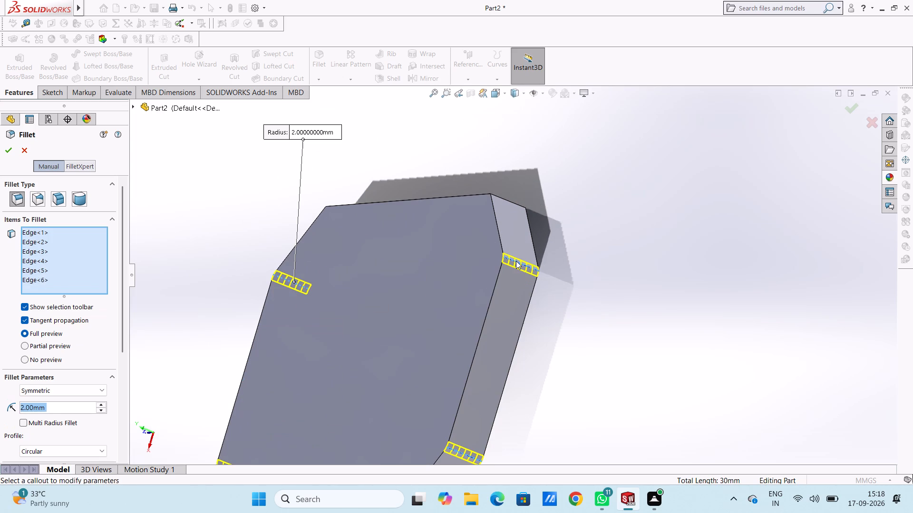
pyautogui.moveTo(529, 168); pyautogui.dragTo(538, 282, button='middle')
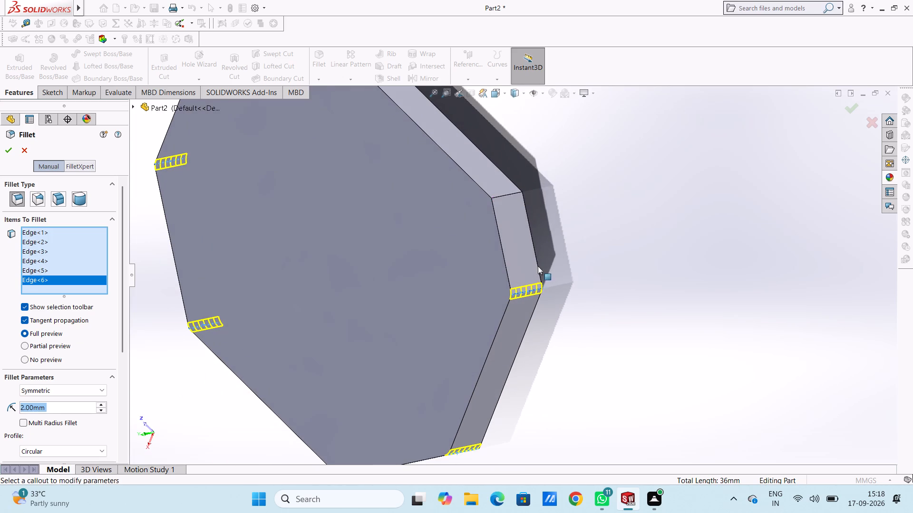
pyautogui.click(507, 195)
pyautogui.scroll(2, 506, 195)
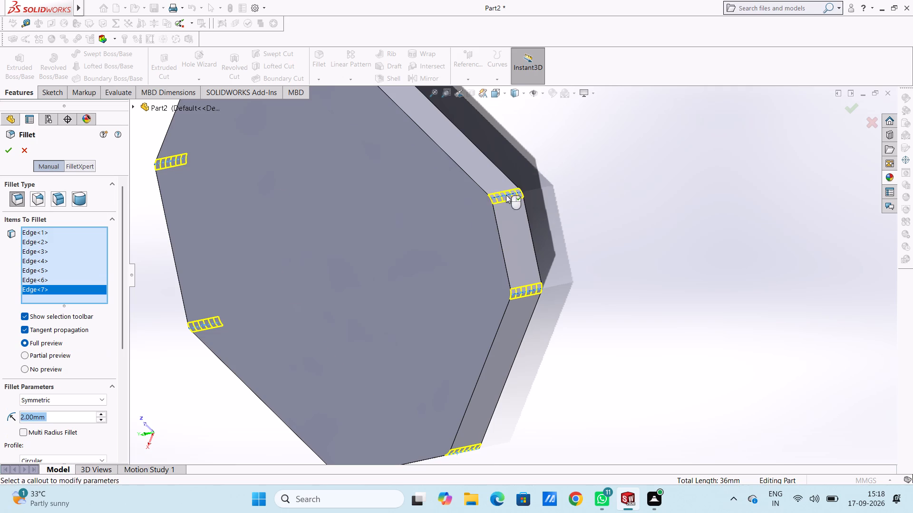
pyautogui.scroll(3, 506, 195)
pyautogui.moveTo(462, 169); pyautogui.dragTo(513, 235, button='middle')
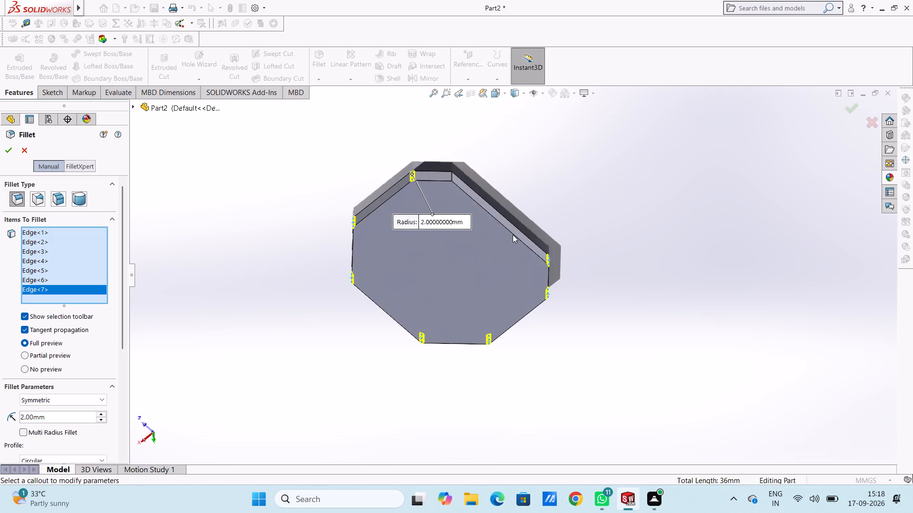
pyautogui.scroll(-6, 446, 171)
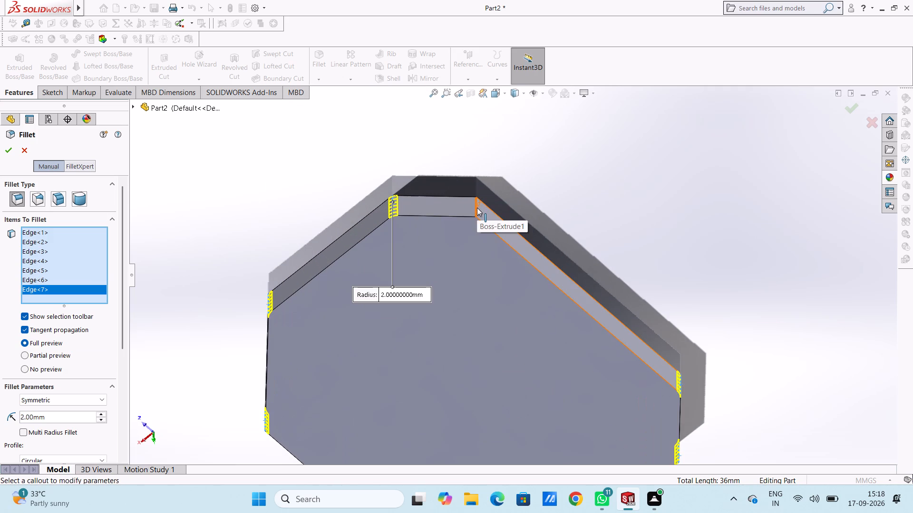
pyautogui.click(477, 208)
pyautogui.scroll(9, 477, 208)
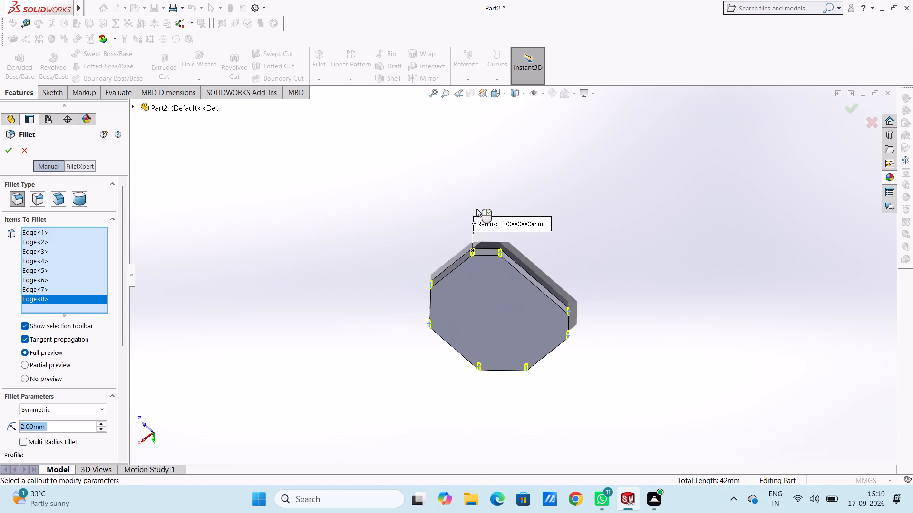
pyautogui.click(10, 150)
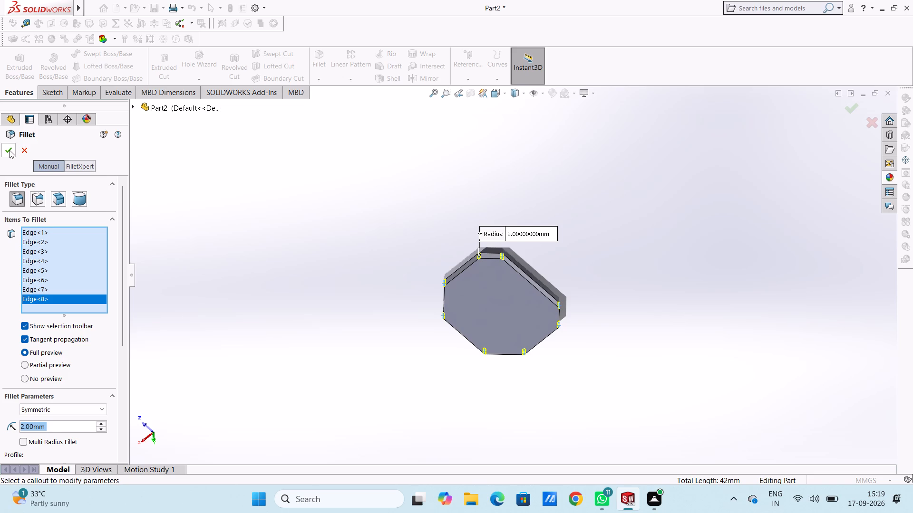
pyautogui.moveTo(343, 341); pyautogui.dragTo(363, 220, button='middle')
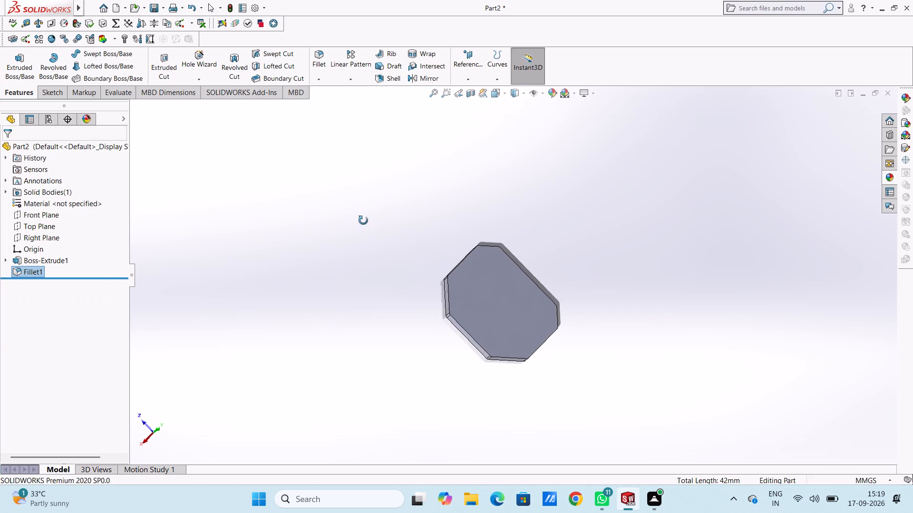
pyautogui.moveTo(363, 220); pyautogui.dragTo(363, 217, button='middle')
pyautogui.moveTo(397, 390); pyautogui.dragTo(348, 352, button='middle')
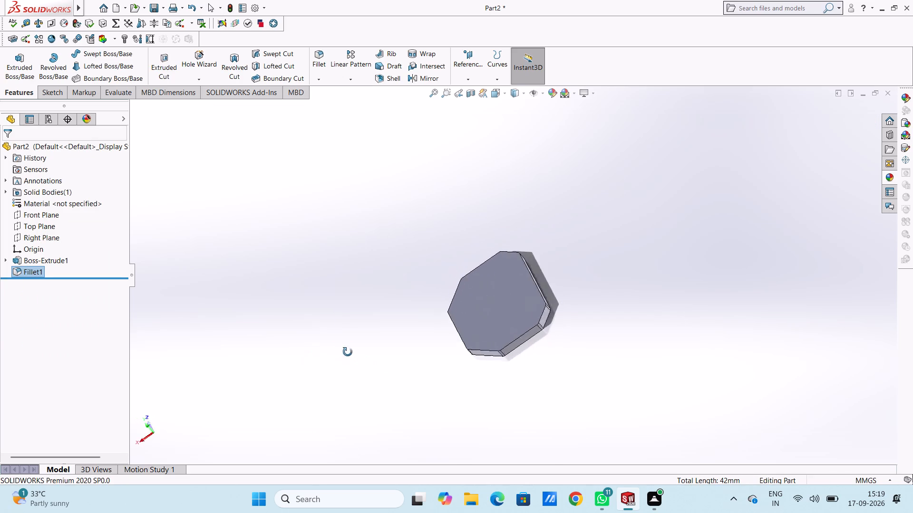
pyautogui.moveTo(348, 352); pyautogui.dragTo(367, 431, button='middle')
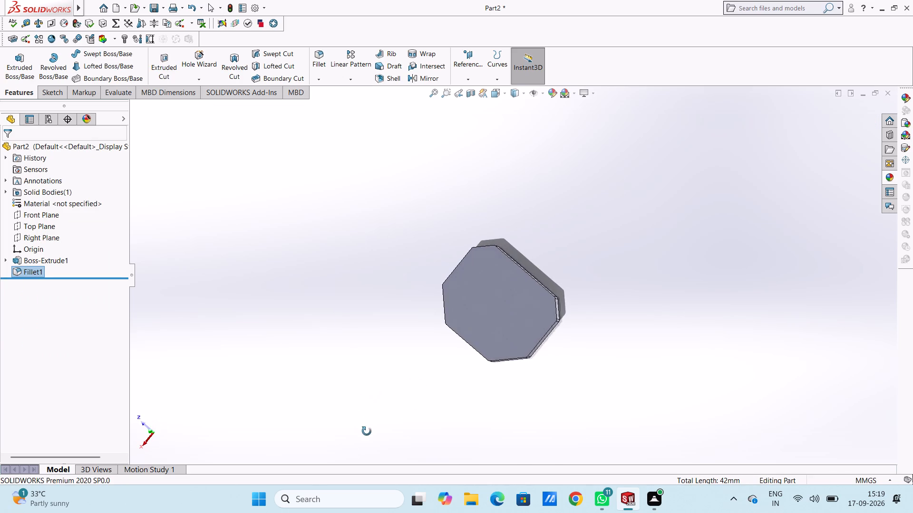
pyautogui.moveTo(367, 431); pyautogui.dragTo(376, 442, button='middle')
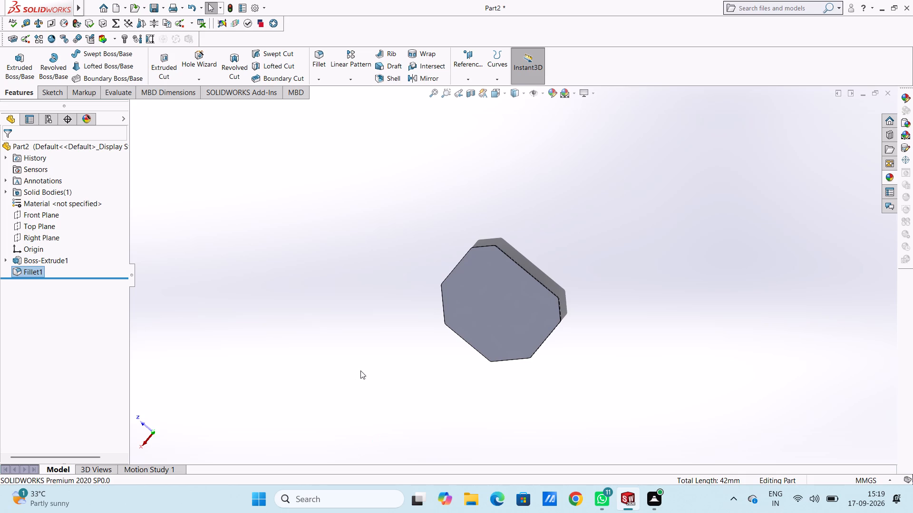
# Start a new sketch on the plate's top face, viewed from the top.
pyautogui.hotkey('ctrl', '5')
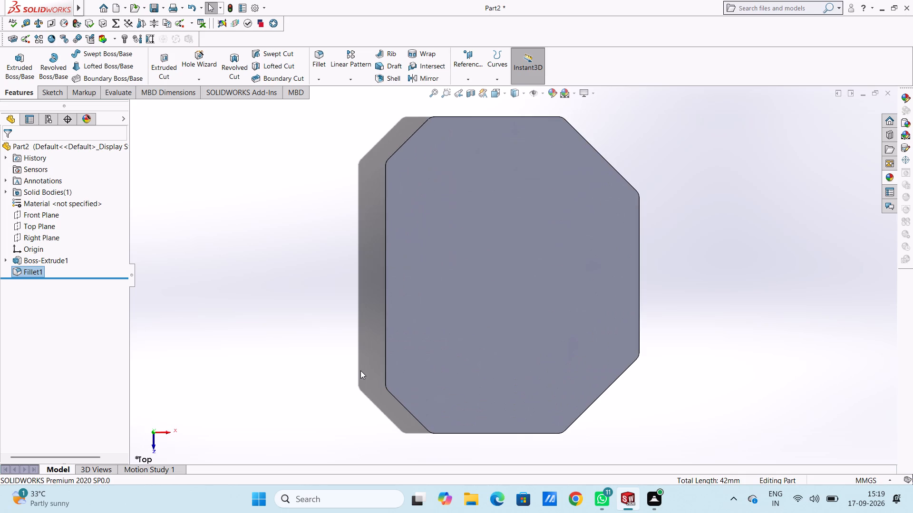
pyautogui.scroll(1, 360, 370)
pyautogui.click(474, 285)
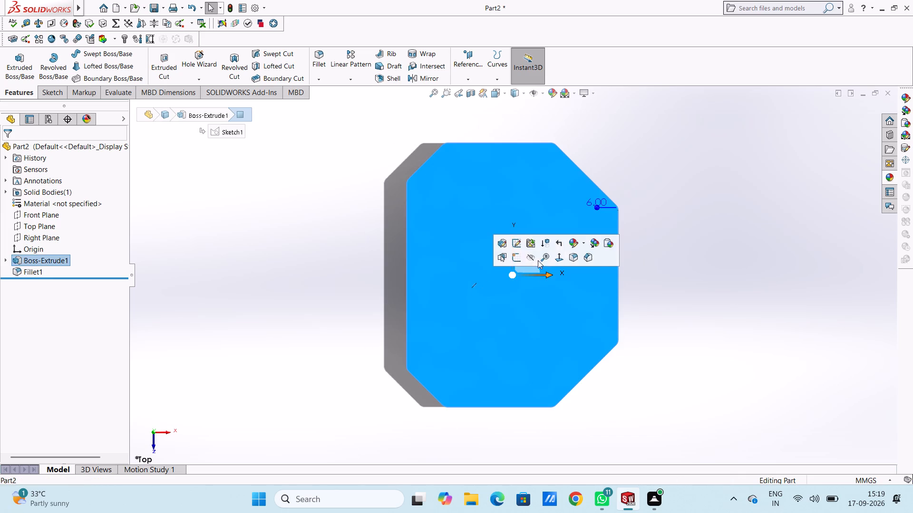
pyautogui.click(512, 258)
pyautogui.click(113, 291)
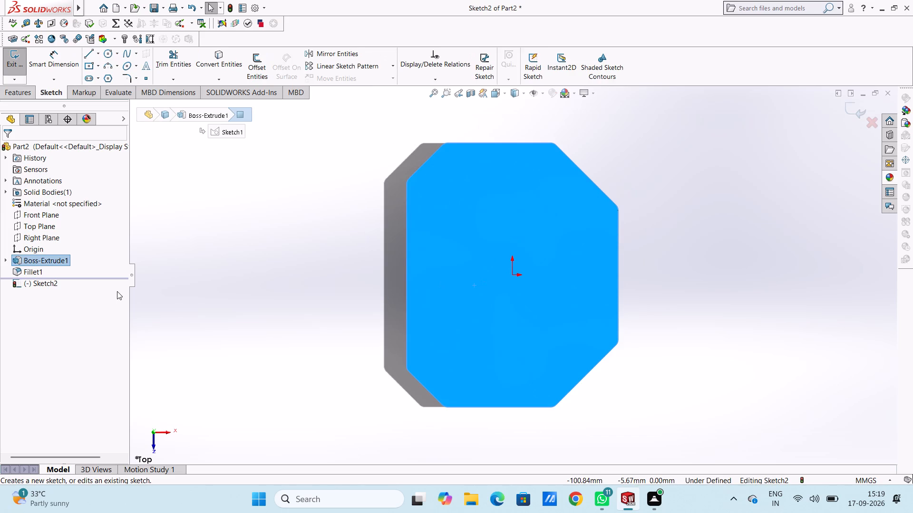
pyautogui.click(173, 289)
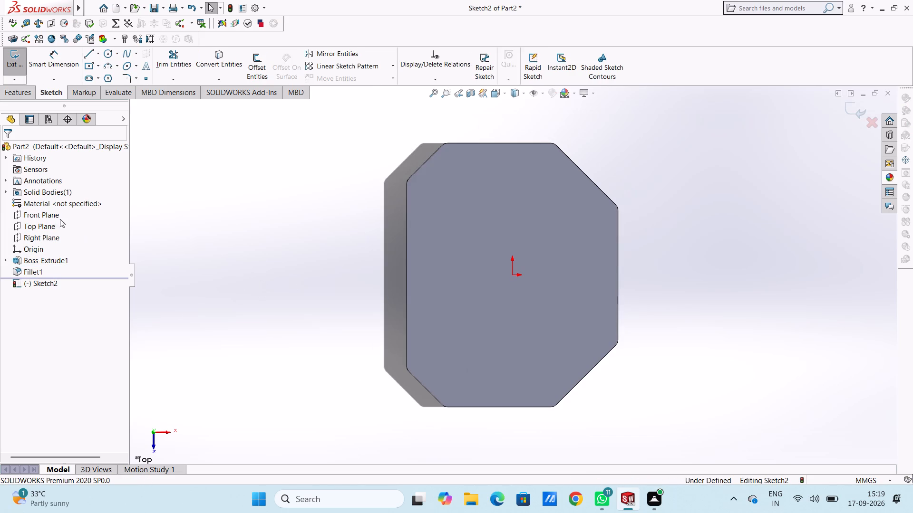
# Sketch four circles of 3.5 mm radius on the plate's top face, one near each cut corner.
pyautogui.click(107, 49)
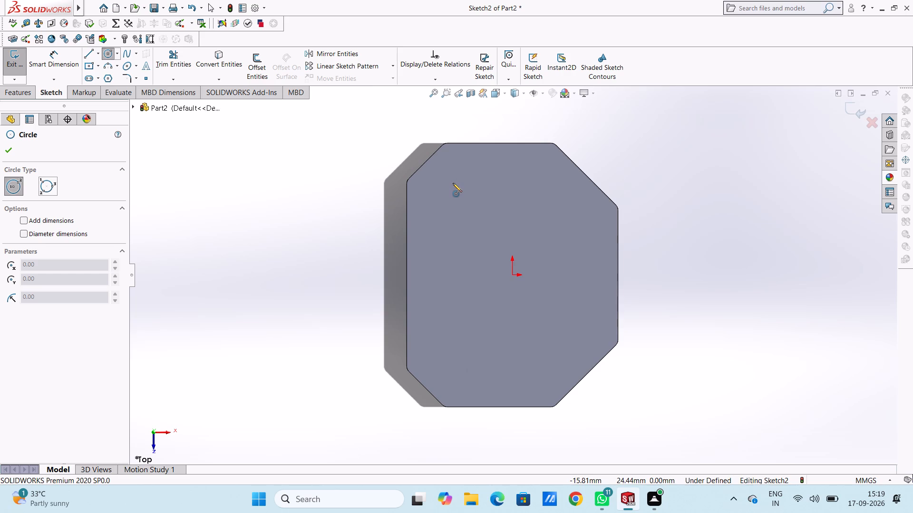
pyautogui.click(453, 185)
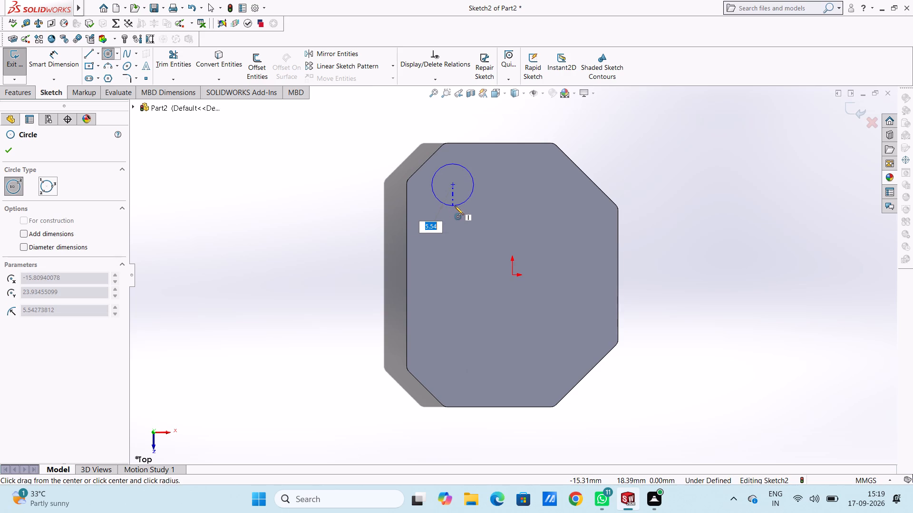
pyautogui.write('3.5')
pyautogui.press('Return')
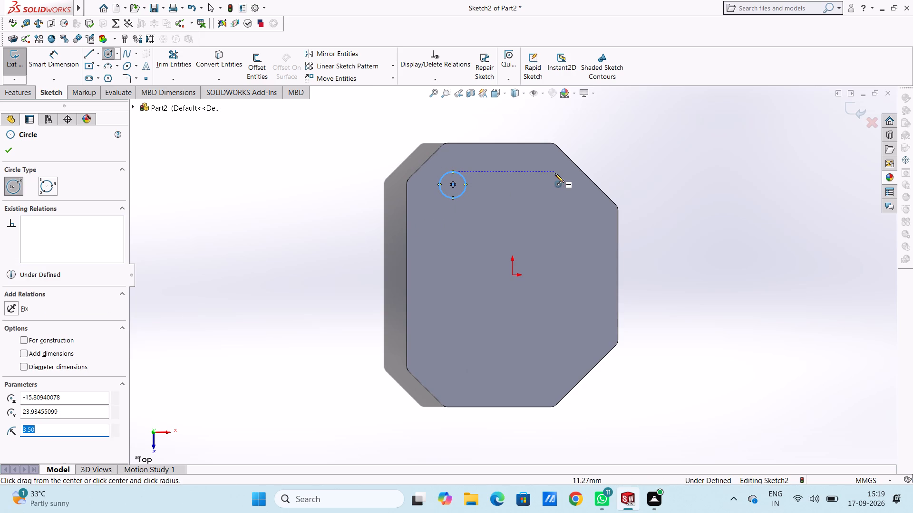
pyautogui.click(547, 185)
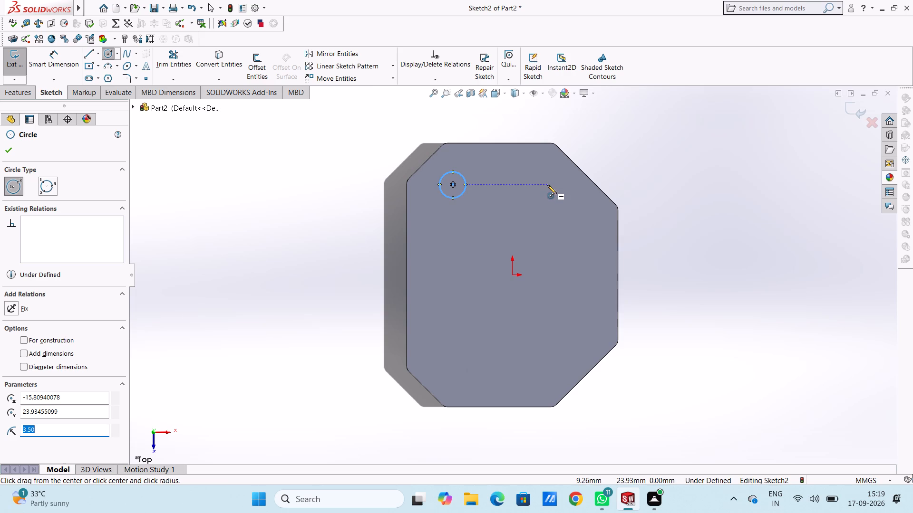
pyautogui.write('3.5')
pyautogui.press('Return')
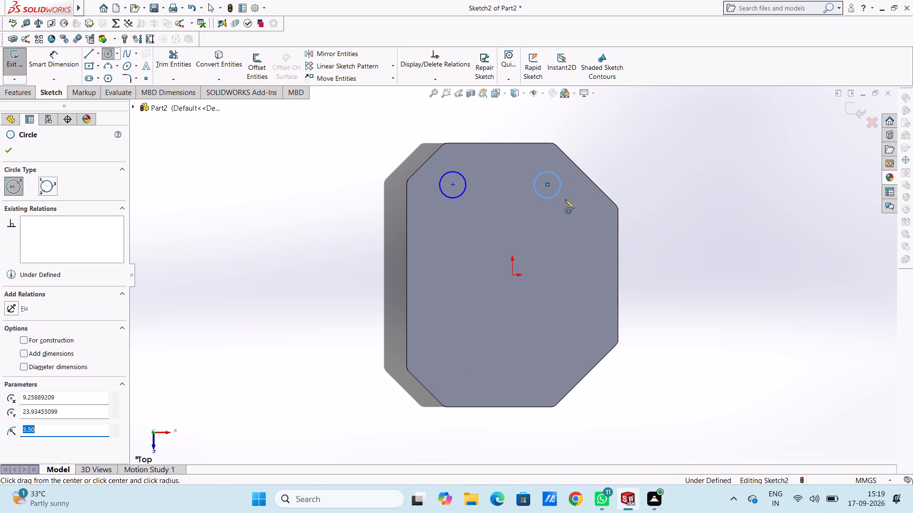
pyautogui.click(454, 365)
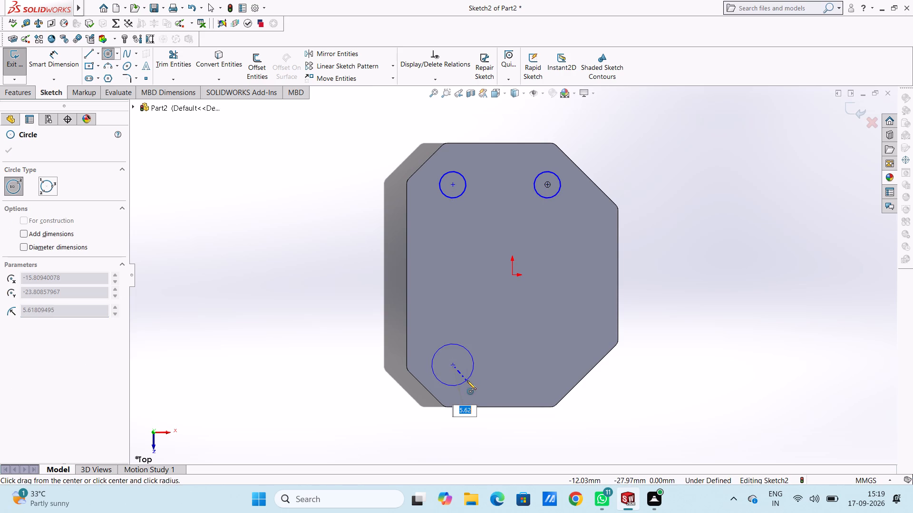
pyautogui.write('3.5')
pyautogui.press('Return')
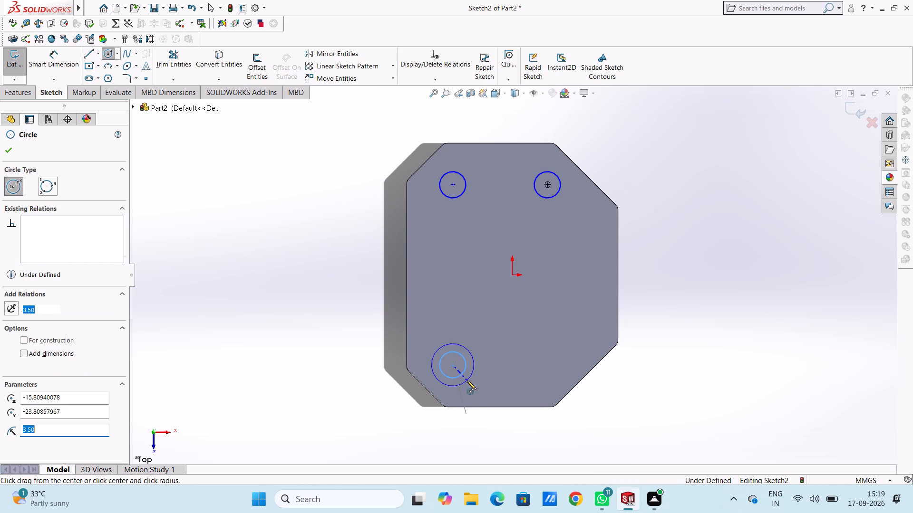
pyautogui.click(559, 362)
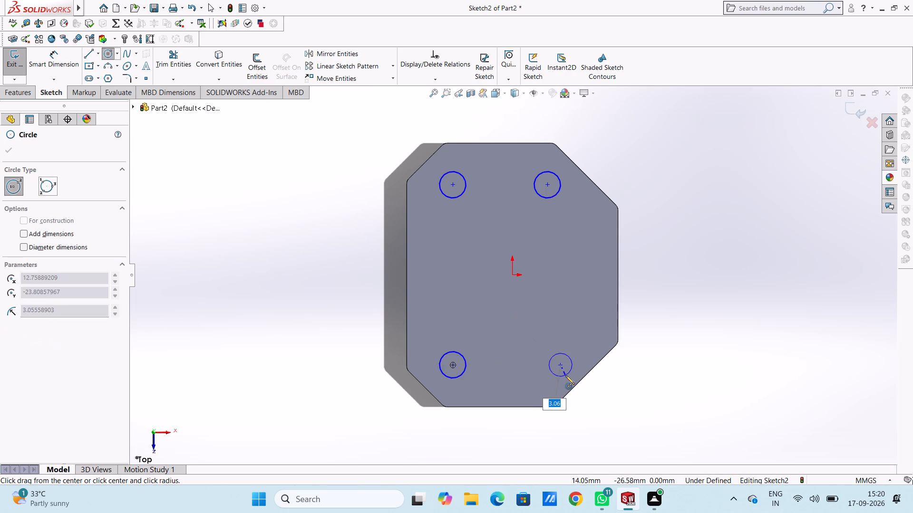
pyautogui.write('3.5')
pyautogui.press('Return')
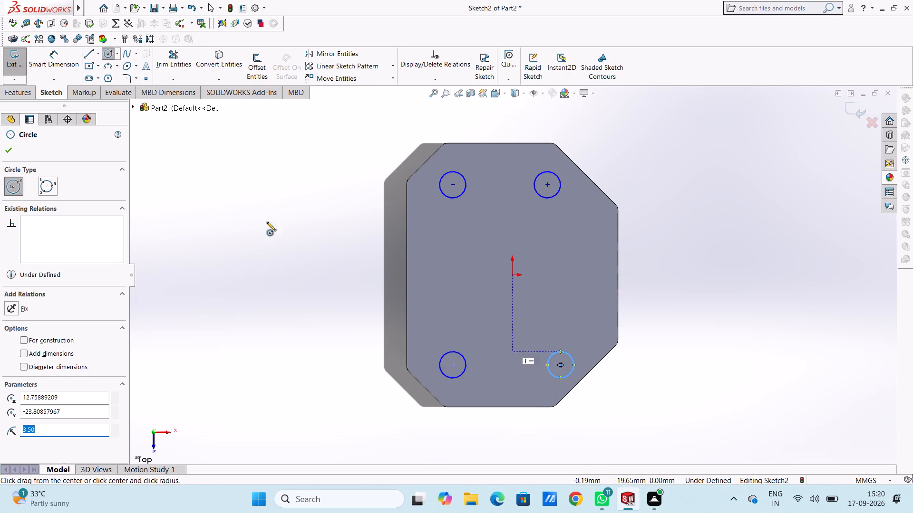
# Dimension the diameter of each of the two upper circles.
pyautogui.click(47, 57)
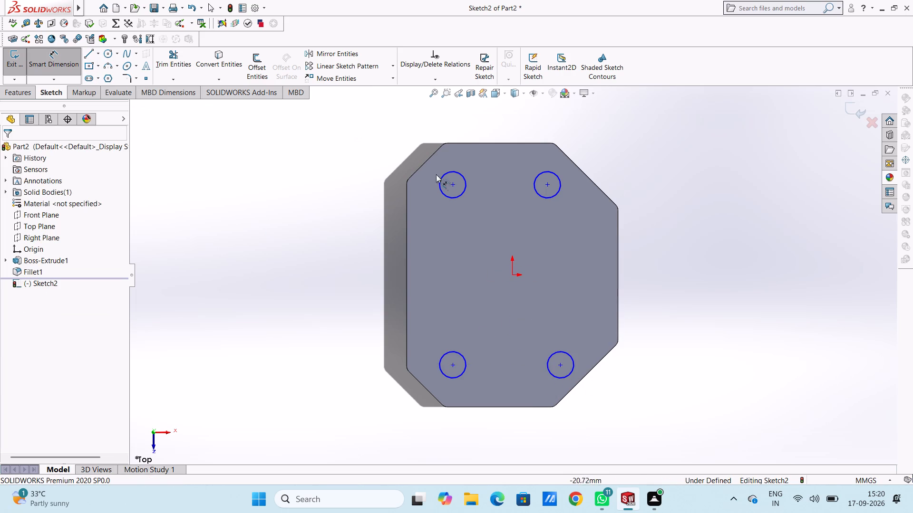
pyautogui.click(442, 180)
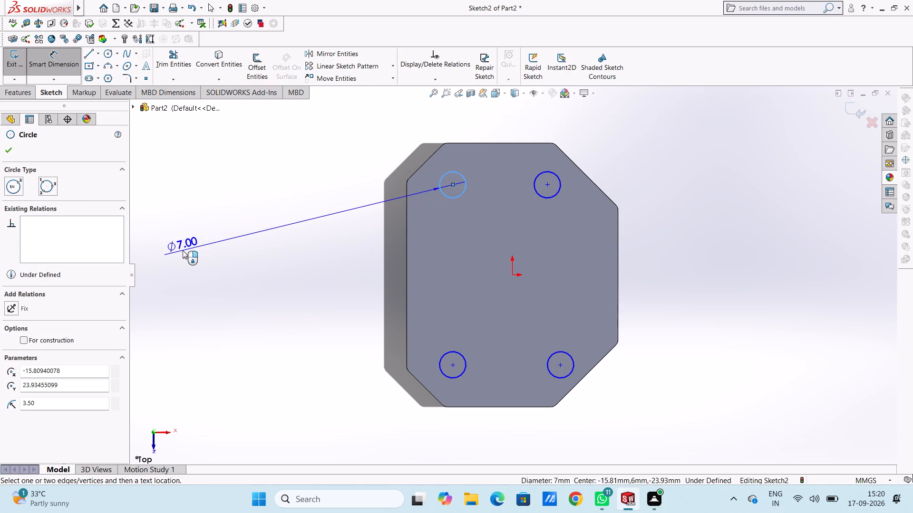
pyautogui.click(183, 250)
pyautogui.click(138, 240)
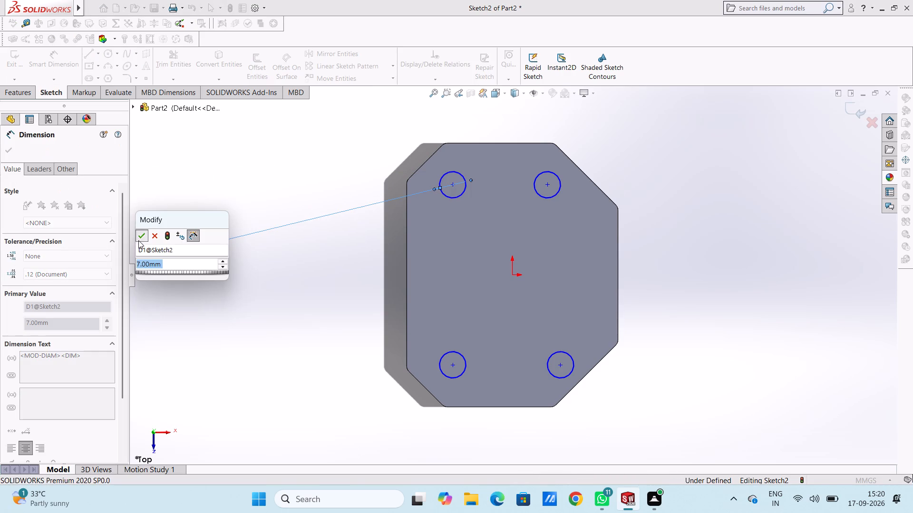
pyautogui.click(270, 168)
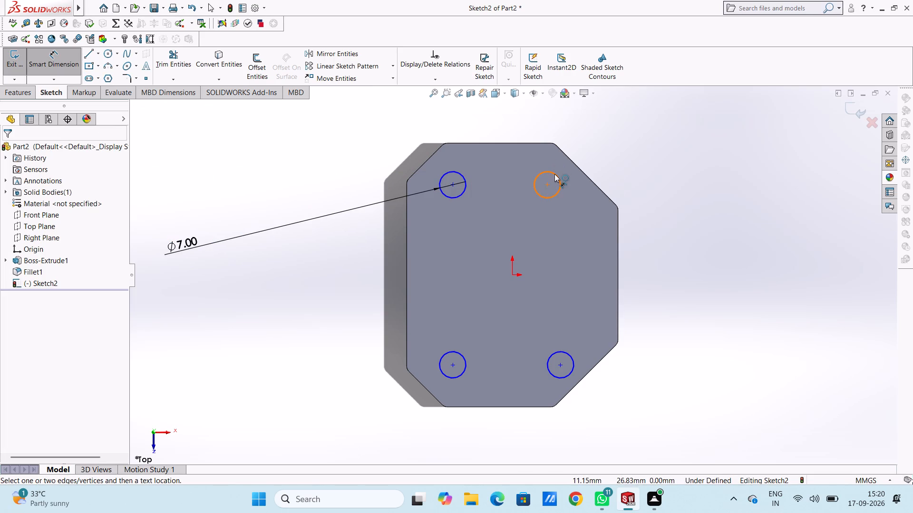
pyautogui.click(554, 174)
pyautogui.click(701, 130)
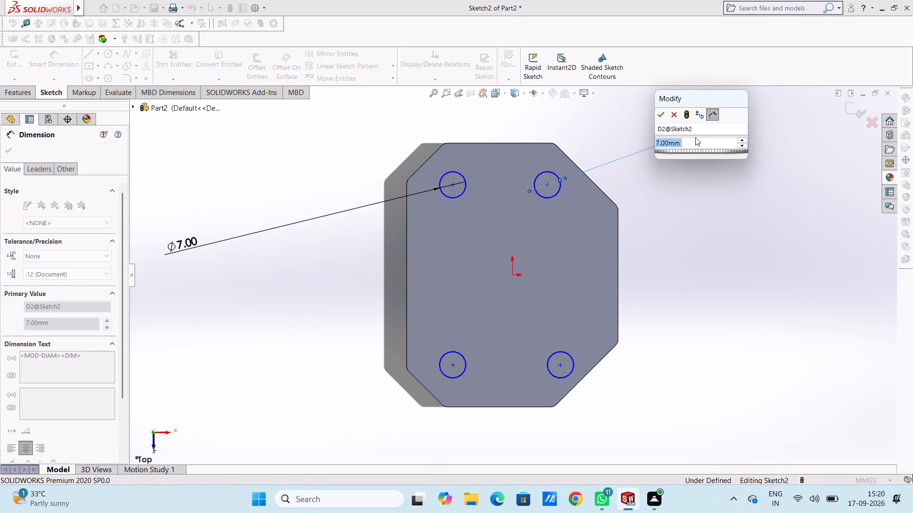
pyautogui.click(661, 119)
pyautogui.click(668, 188)
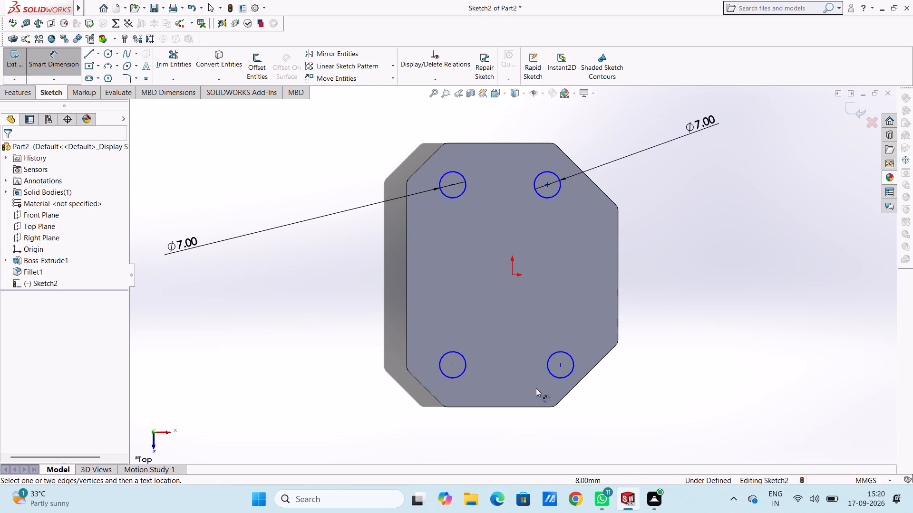
# Dimension the diameter of each of the two lower circles.
pyautogui.scroll(3, 535, 396)
pyautogui.scroll(-4, 505, 344)
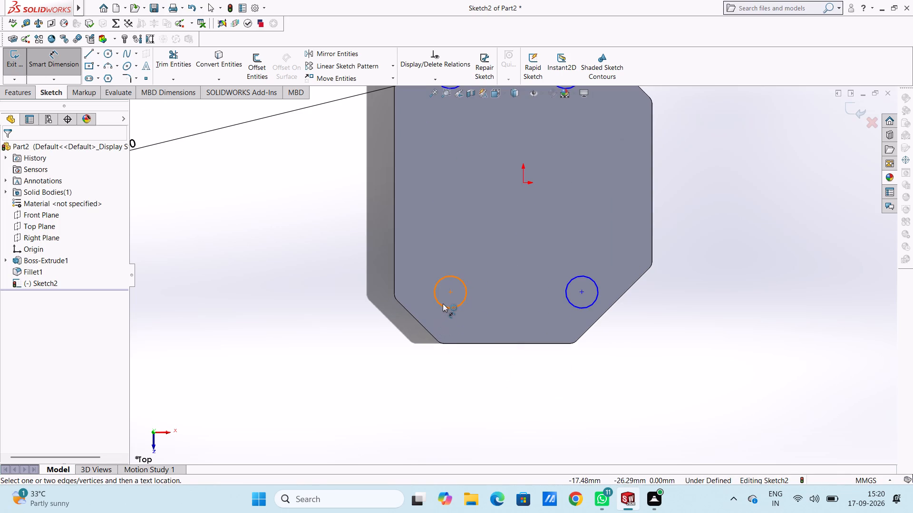
pyautogui.click(443, 304)
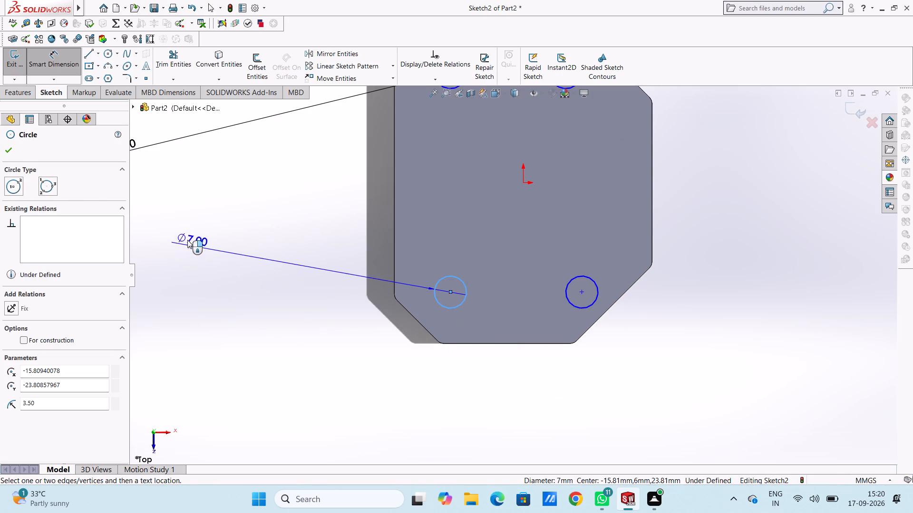
pyautogui.click(186, 238)
pyautogui.click(145, 227)
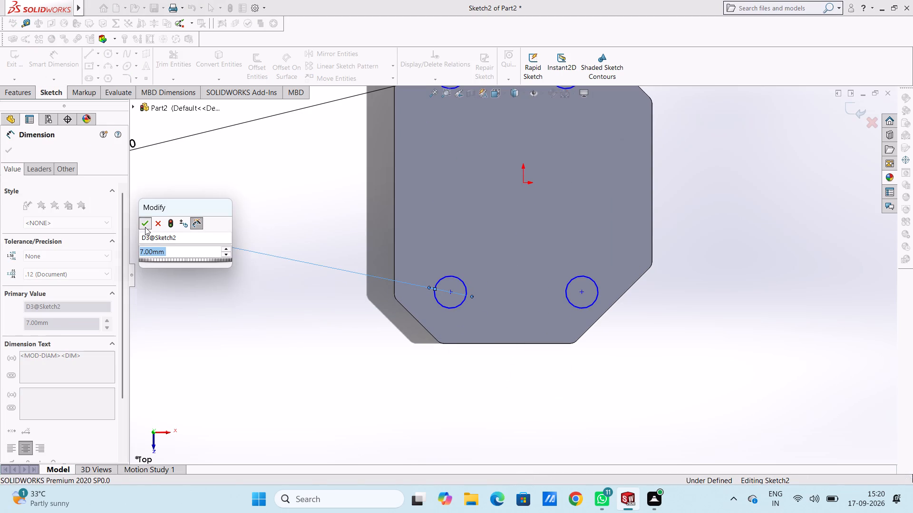
pyautogui.click(197, 187)
pyautogui.click(592, 281)
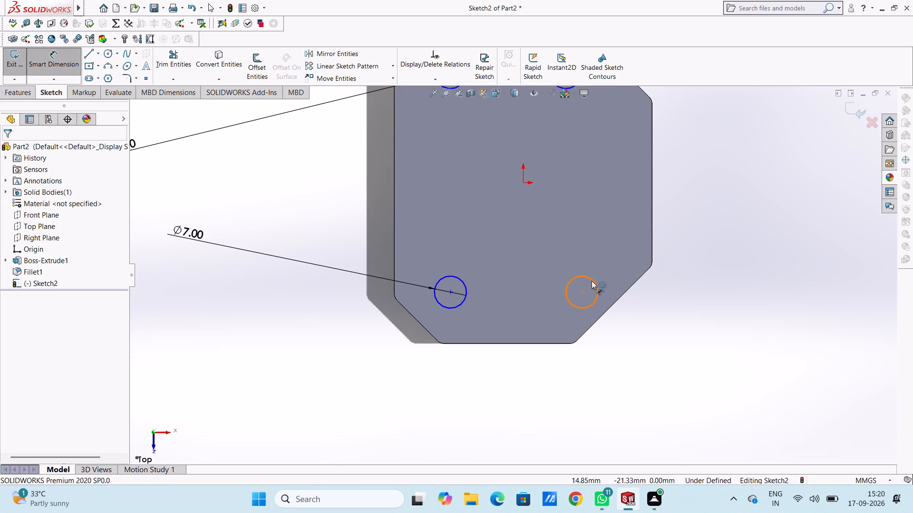
pyautogui.click(770, 161)
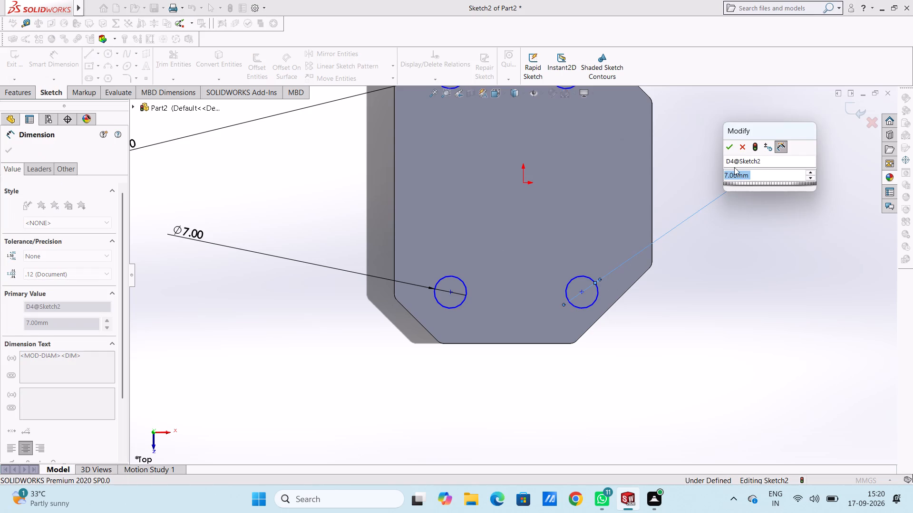
pyautogui.click(726, 152)
pyautogui.click(712, 167)
# Dimension the vertical distance between the centres of the two left circles as 50 mm.
pyautogui.scroll(3, 668, 233)
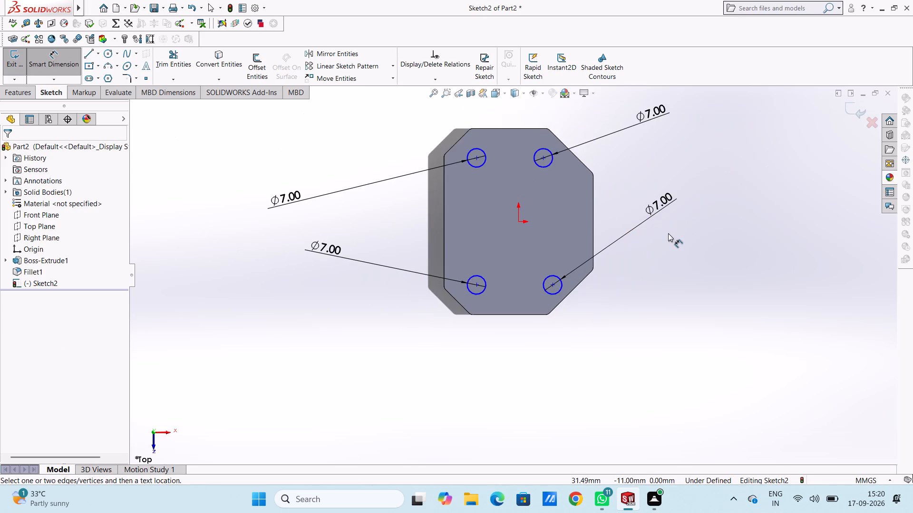
pyautogui.scroll(-3, 548, 192)
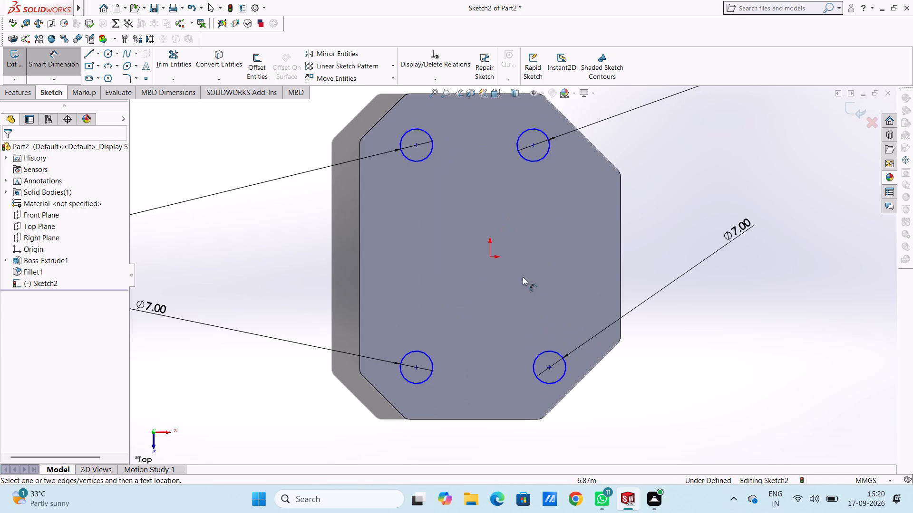
pyautogui.click(415, 144)
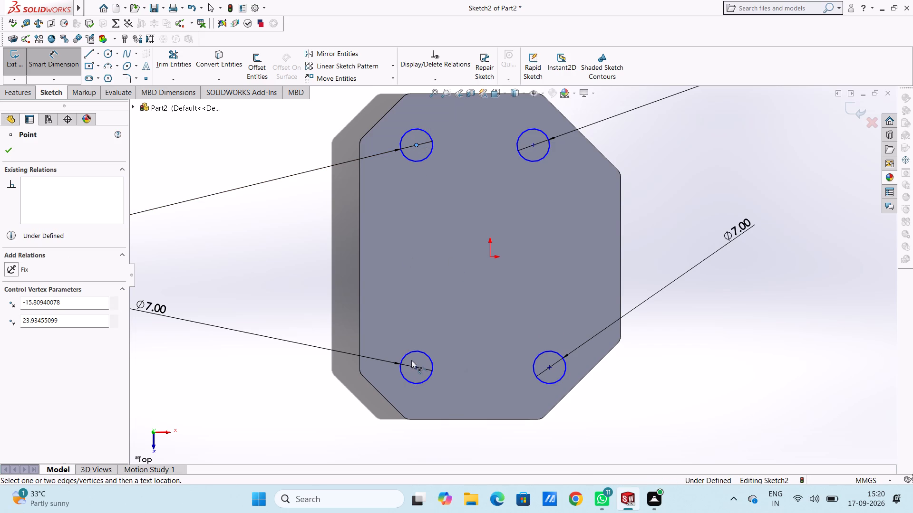
pyautogui.click(417, 365)
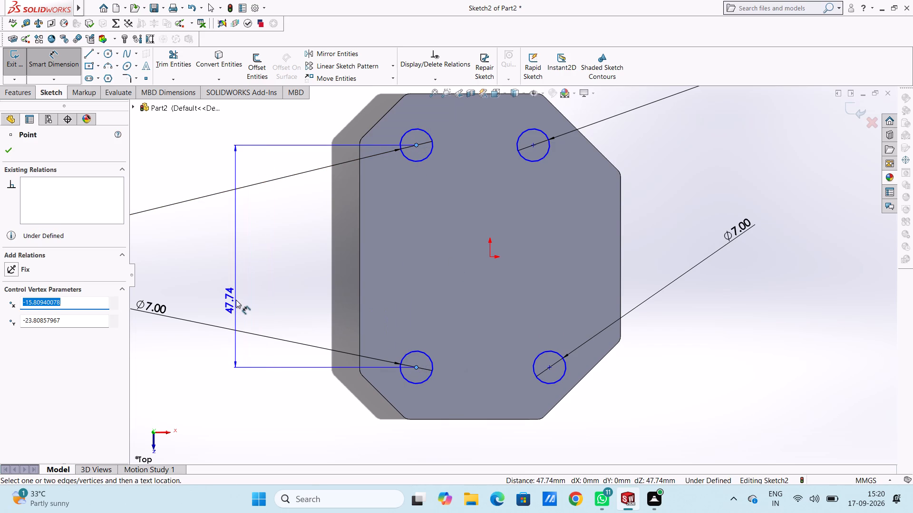
pyautogui.click(236, 299)
pyautogui.write('50')
pyautogui.press('Return')
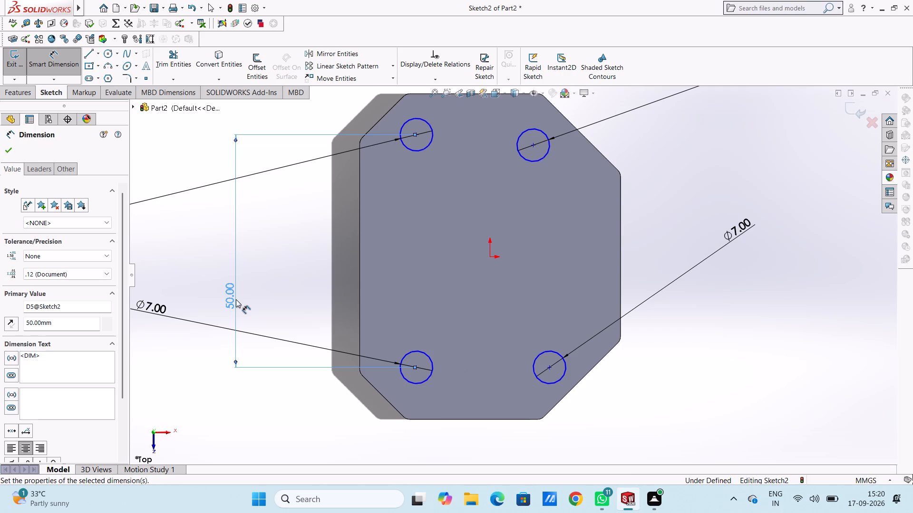
pyautogui.click(268, 275)
# Dimension the vertical distance from the upper-left circle's centre to the origin as 25 mm.
pyautogui.scroll(2, 268, 275)
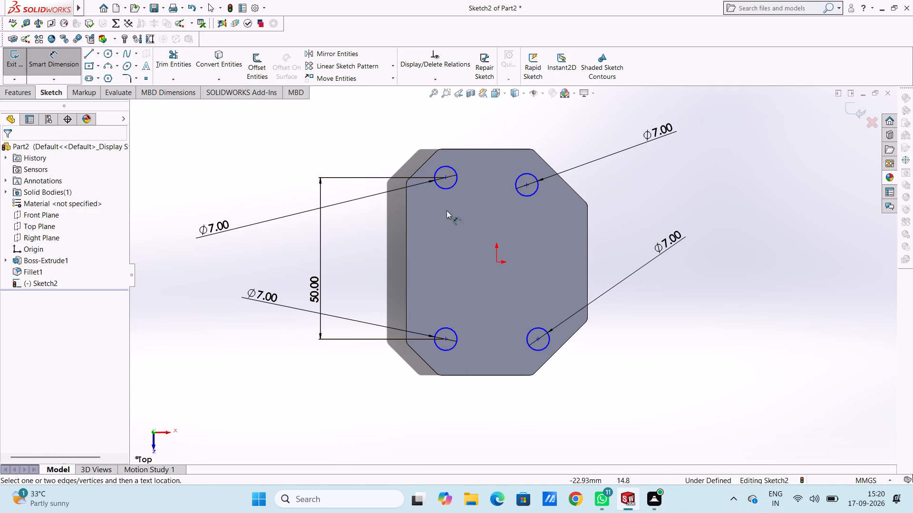
pyautogui.click(447, 176)
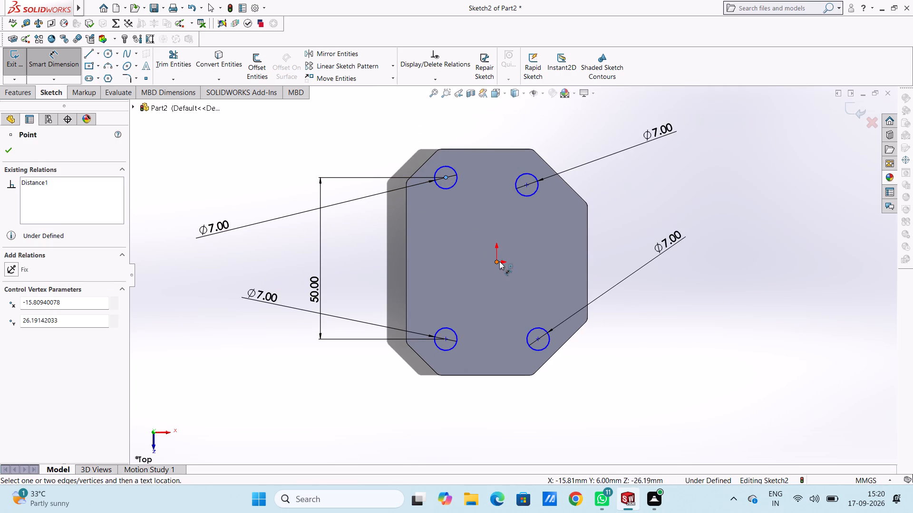
pyautogui.click(499, 261)
pyautogui.click(170, 254)
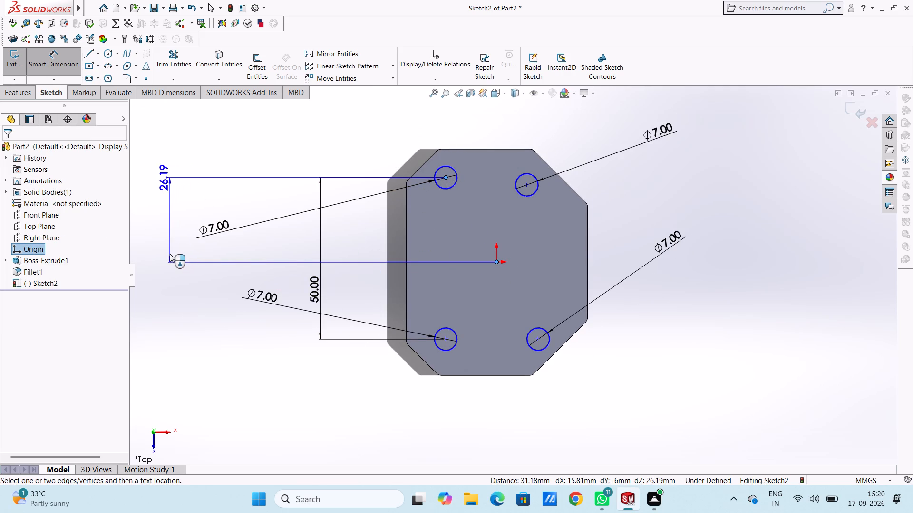
pyautogui.write('25')
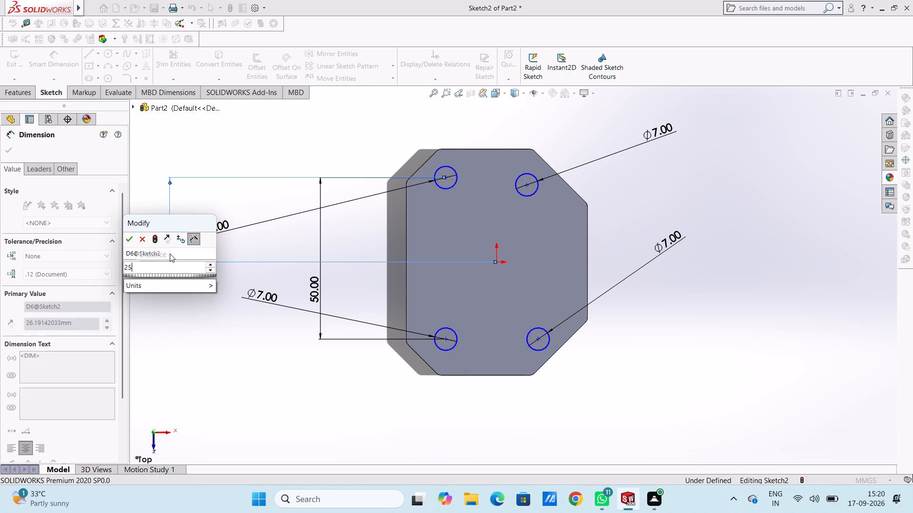
pyautogui.press('Return')
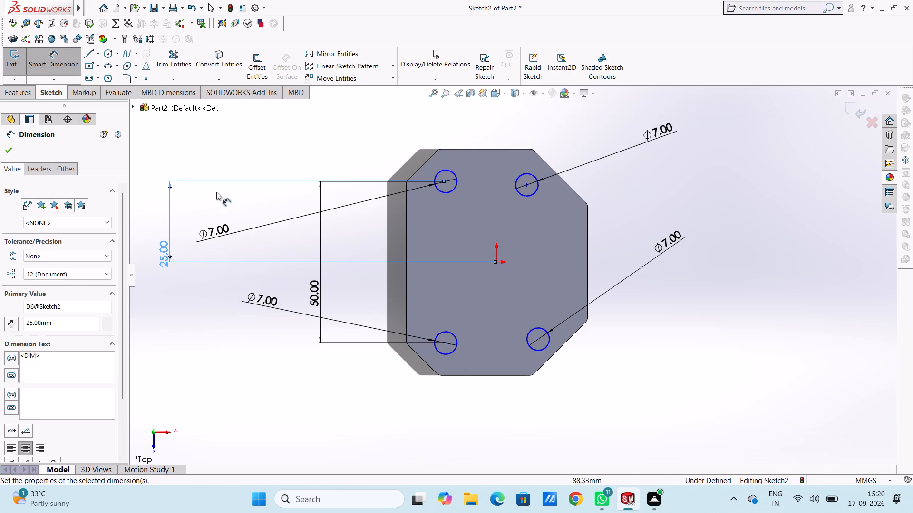
pyautogui.click(311, 140)
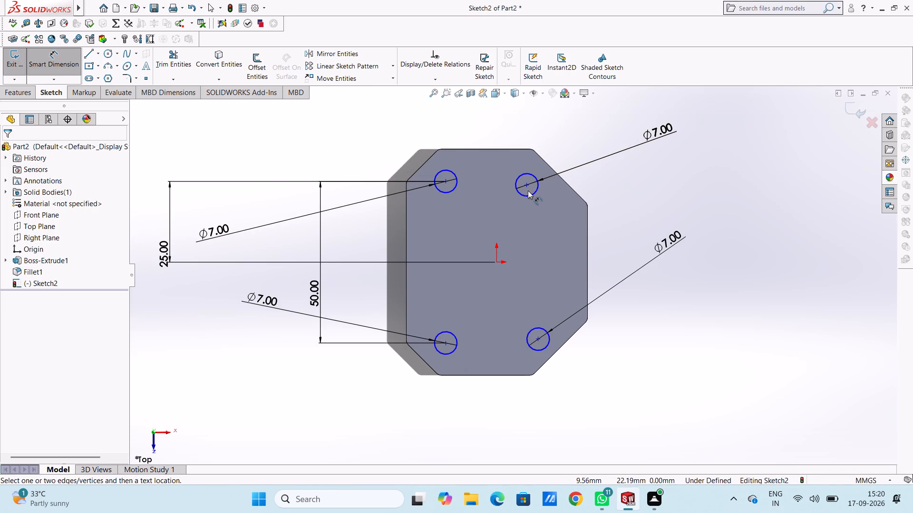
# Dimension the horizontal distance between the centres of the two lower circles as 27 mm.
pyautogui.click(446, 343)
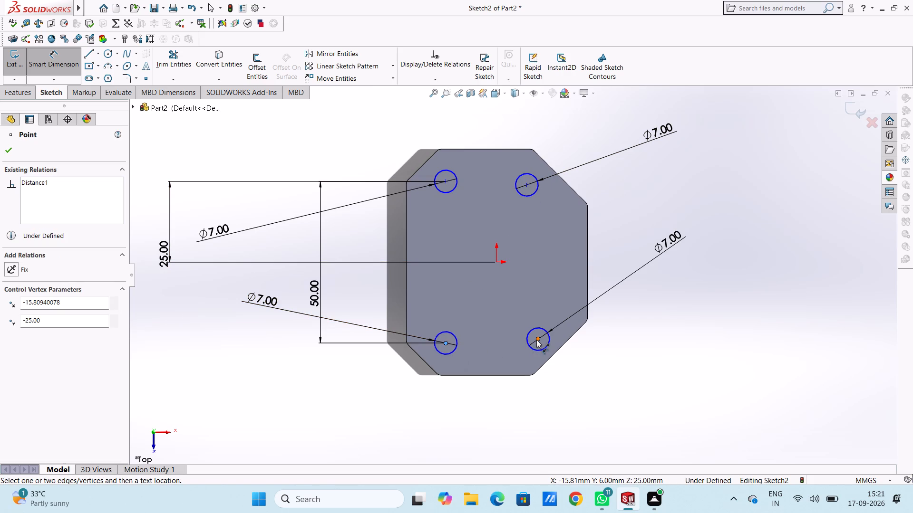
pyautogui.click(536, 340)
pyautogui.click(492, 428)
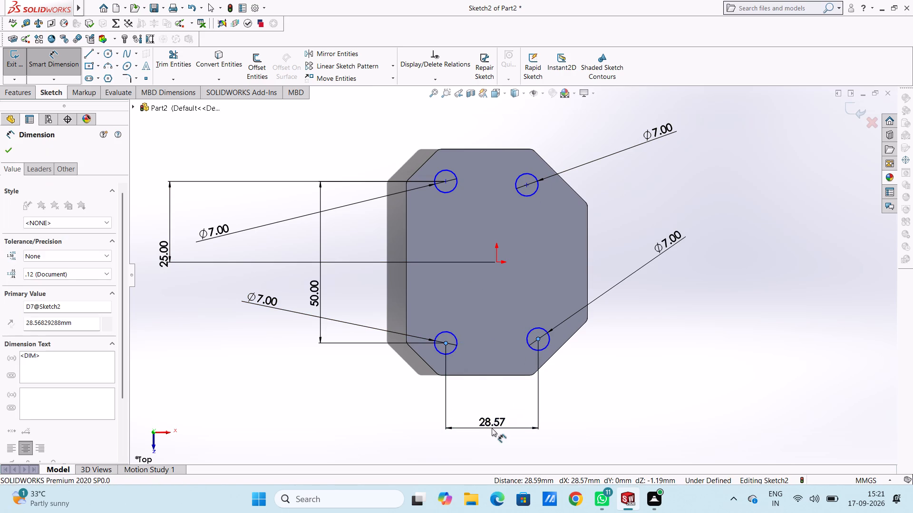
pyautogui.write('27')
pyautogui.press('Return')
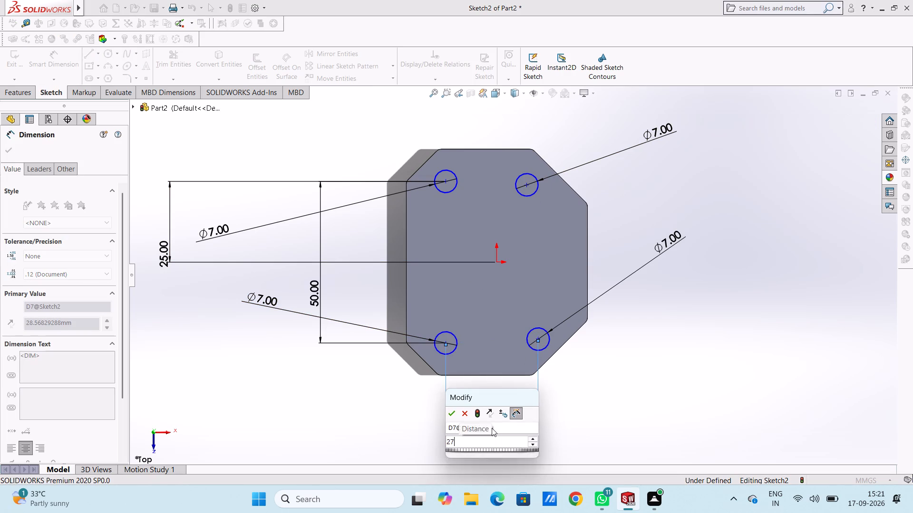
pyautogui.click(571, 384)
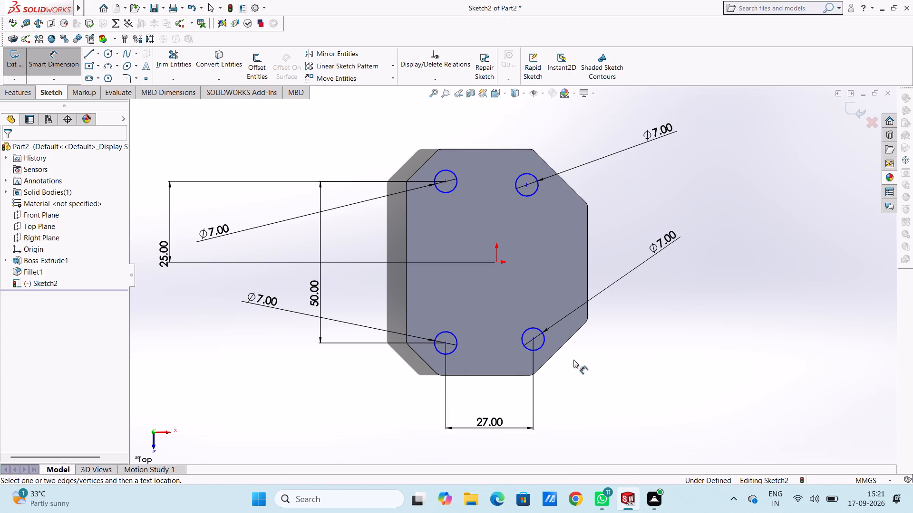
# Dimension the horizontal distance between the centres of the two upper circles as 27 mm.
pyautogui.click(446, 180)
pyautogui.click(527, 184)
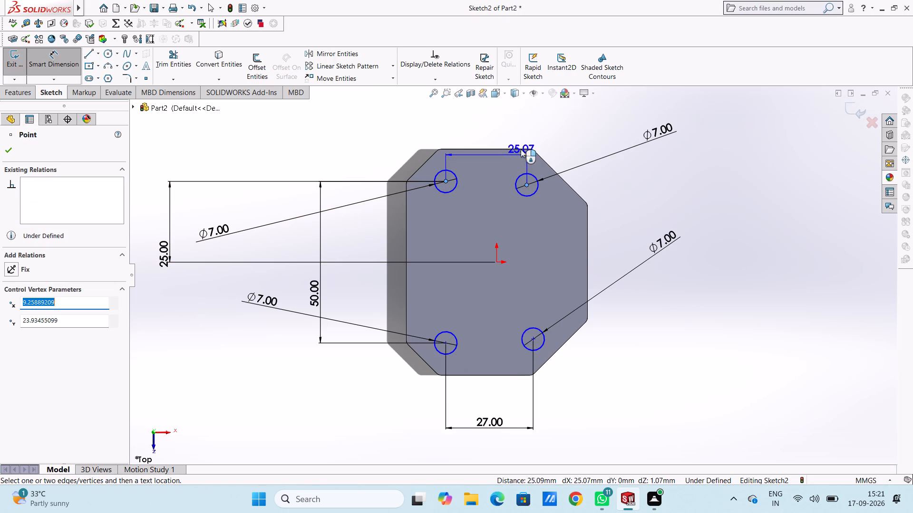
pyautogui.click(519, 116)
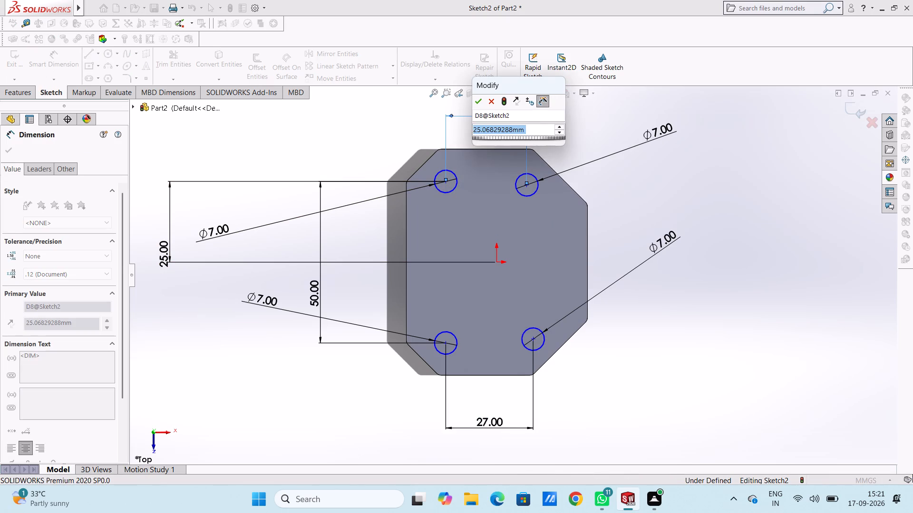
pyautogui.write('27')
pyautogui.press('Return')
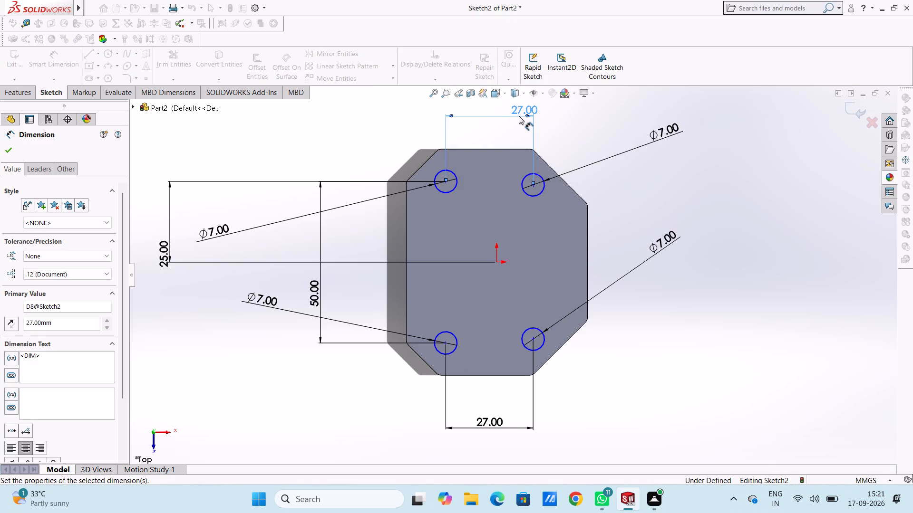
pyautogui.click(642, 188)
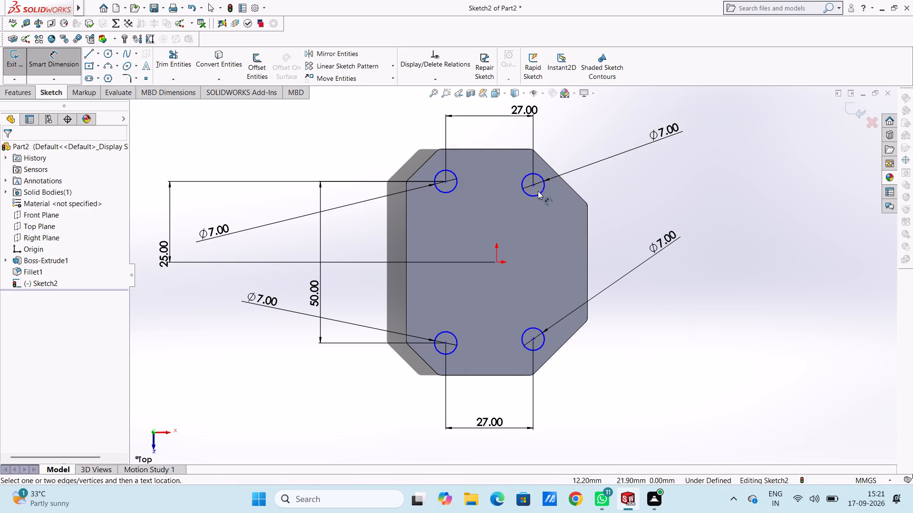
# Dimension the vertical distance from the upper-right circle's centre to the origin as 25 mm.
pyautogui.click(535, 185)
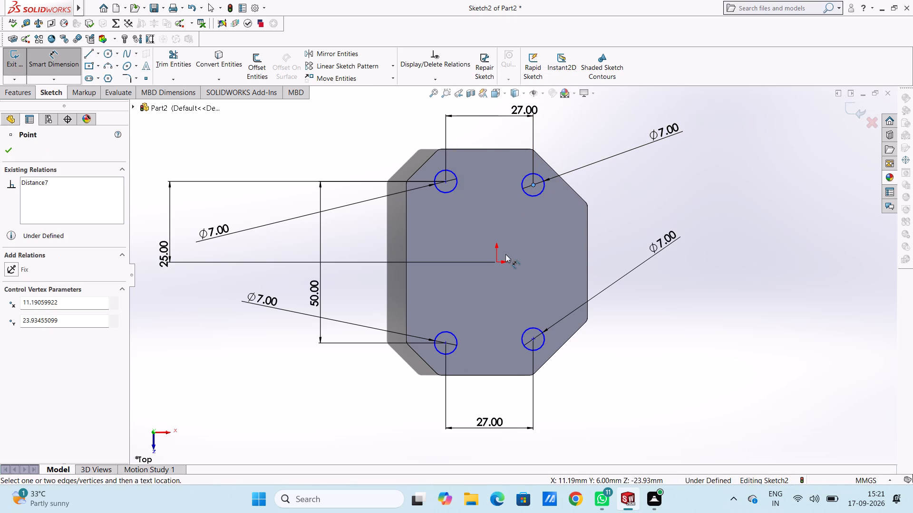
pyautogui.click(497, 263)
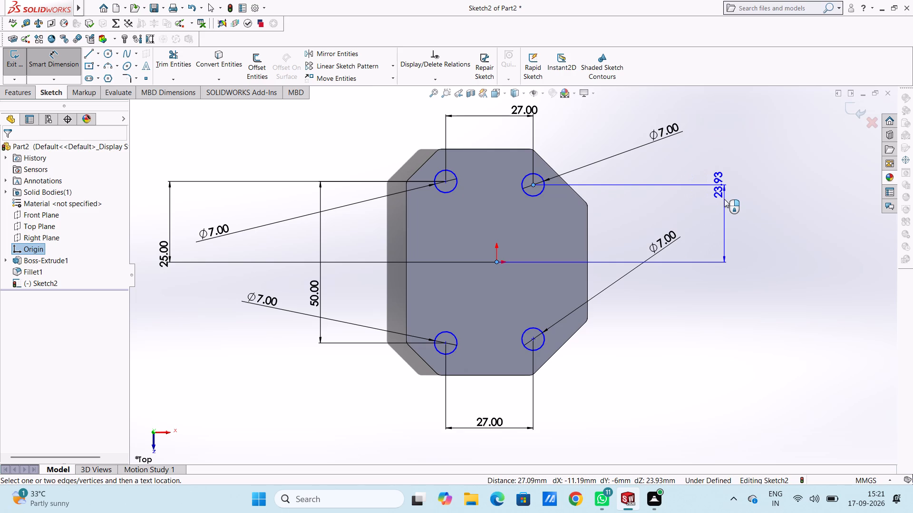
pyautogui.click(724, 199)
pyautogui.write('25')
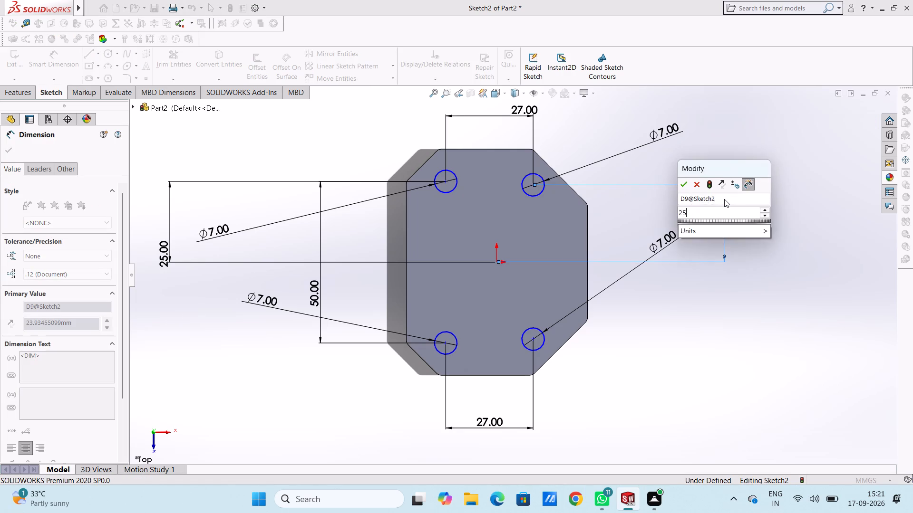
pyautogui.press('Return')
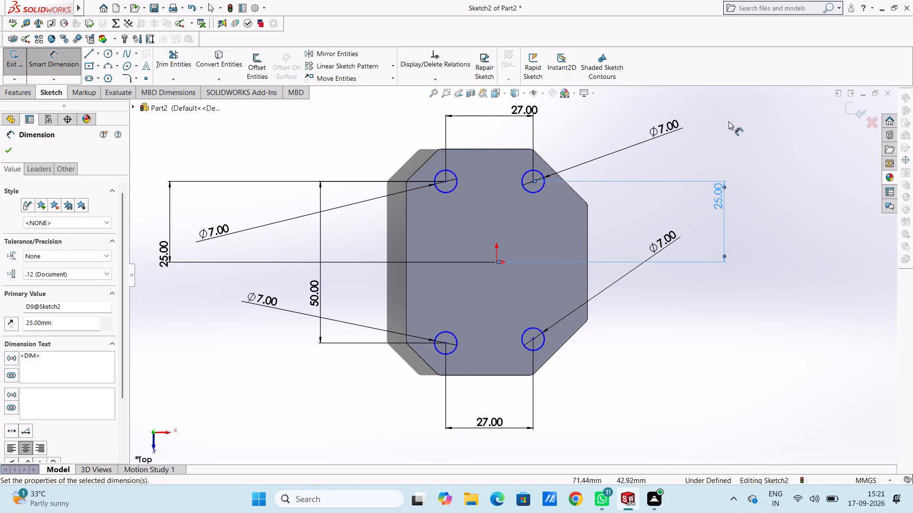
pyautogui.click(741, 142)
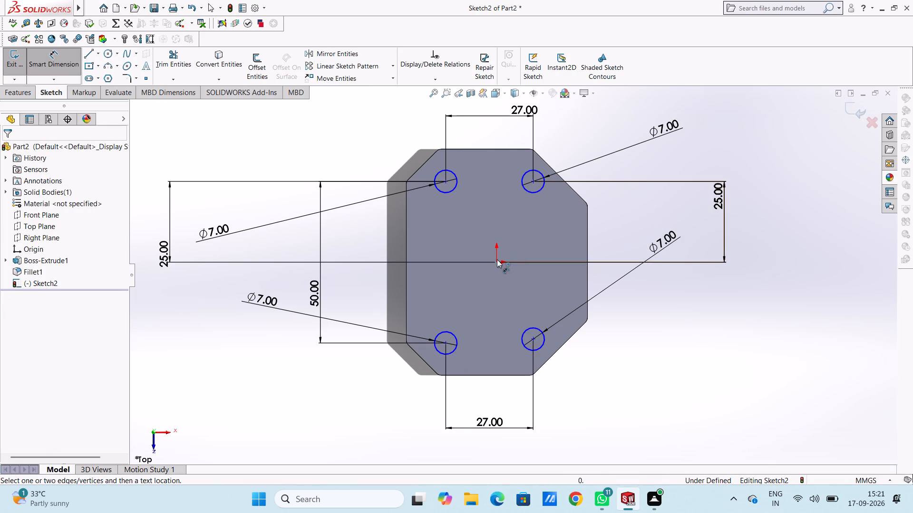
# Dimension the vertical distance from the origin to the lower-right circle's centre as 25 mm.
pyautogui.click(497, 259)
pyautogui.click(533, 338)
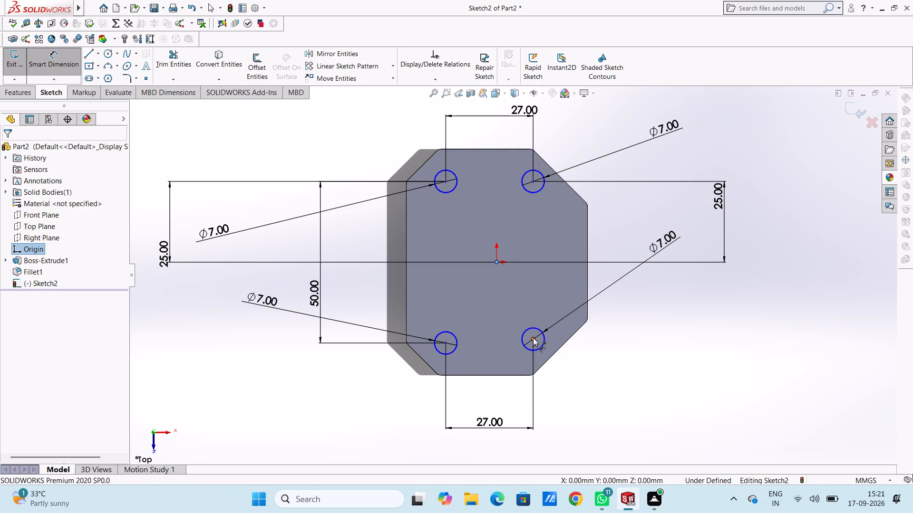
pyautogui.click(716, 337)
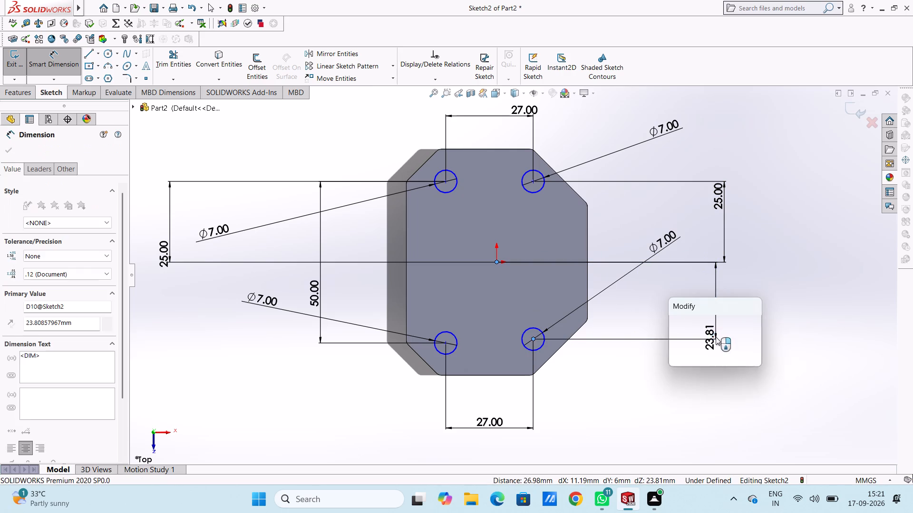
pyautogui.write('25')
pyautogui.press('Return')
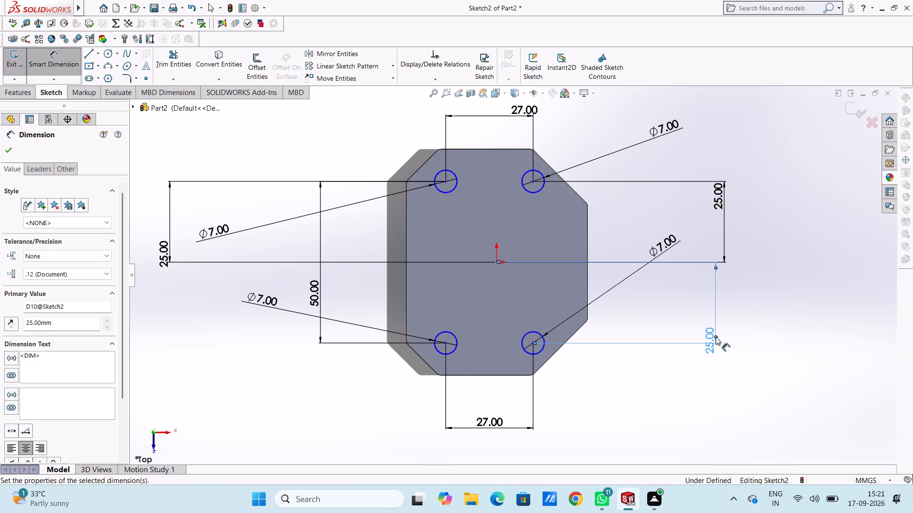
pyautogui.click(665, 393)
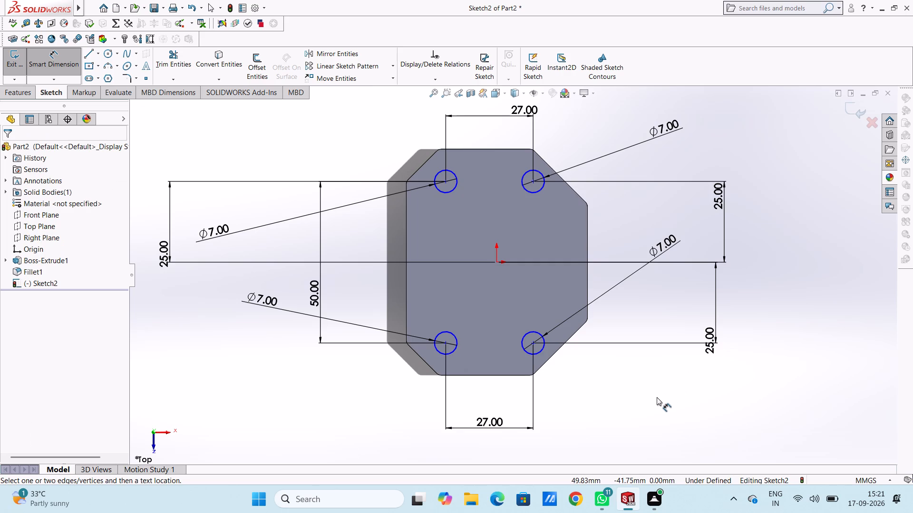
# Dimension the horizontal distance from the upper-left circle's centre to the plate's left edge, keeping its drawn value.
pyautogui.click(445, 180)
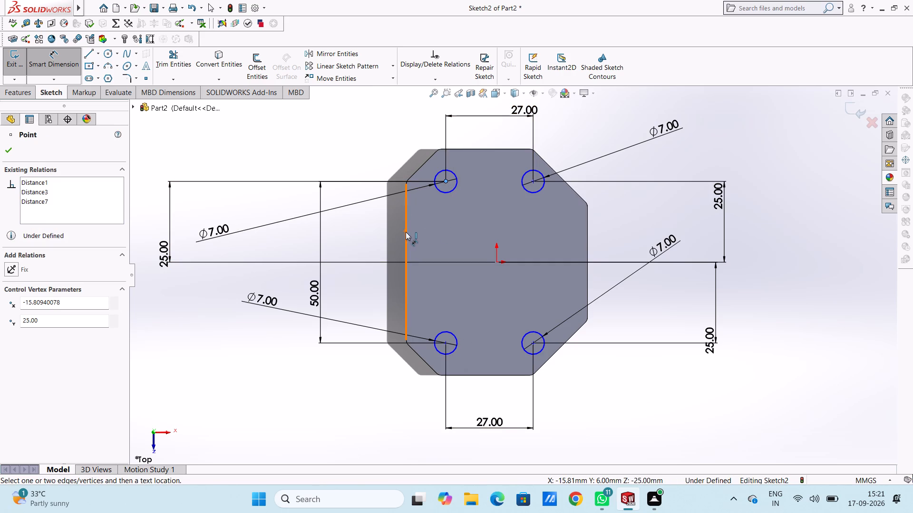
pyautogui.click(406, 232)
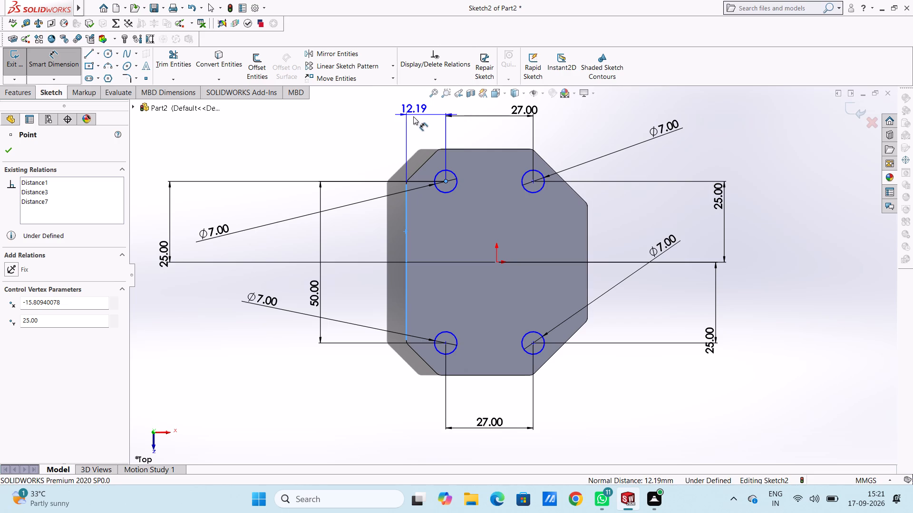
pyautogui.click(413, 116)
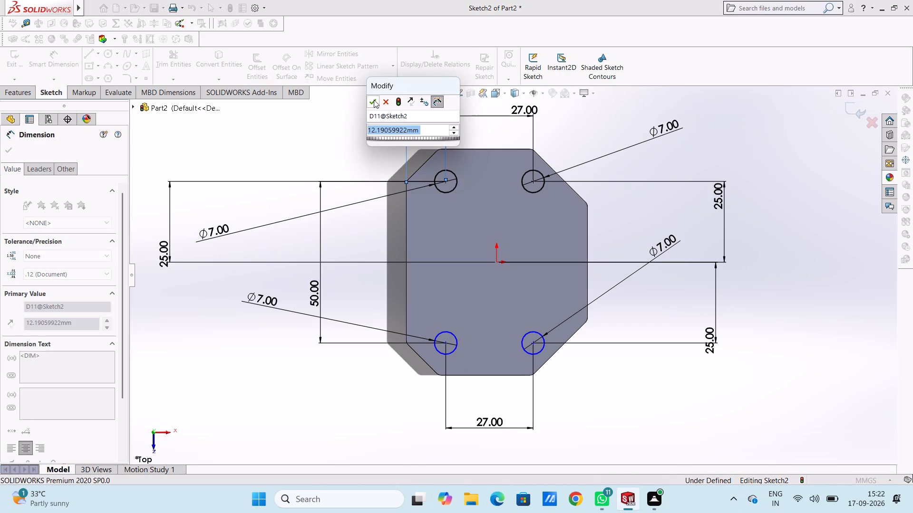
pyautogui.click(374, 100)
pyautogui.click(359, 119)
# Dimension the horizontal distance from the lower-left circle's centre to the plate's left edge, keeping its drawn value.
pyautogui.scroll(4, 423, 307)
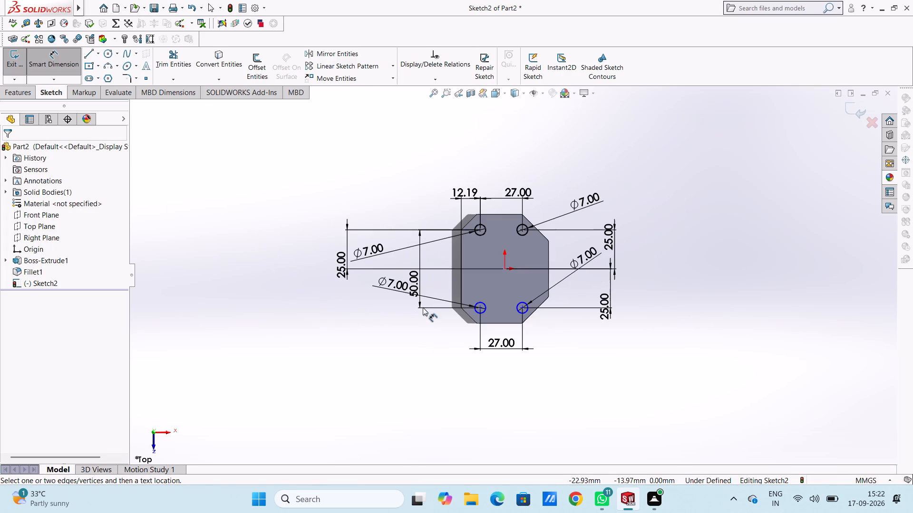
pyautogui.scroll(-6, 480, 312)
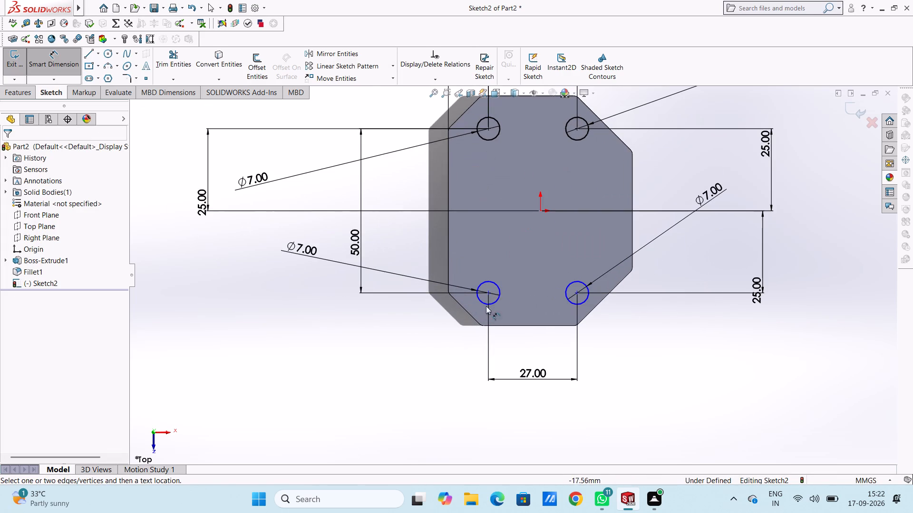
pyautogui.click(488, 294)
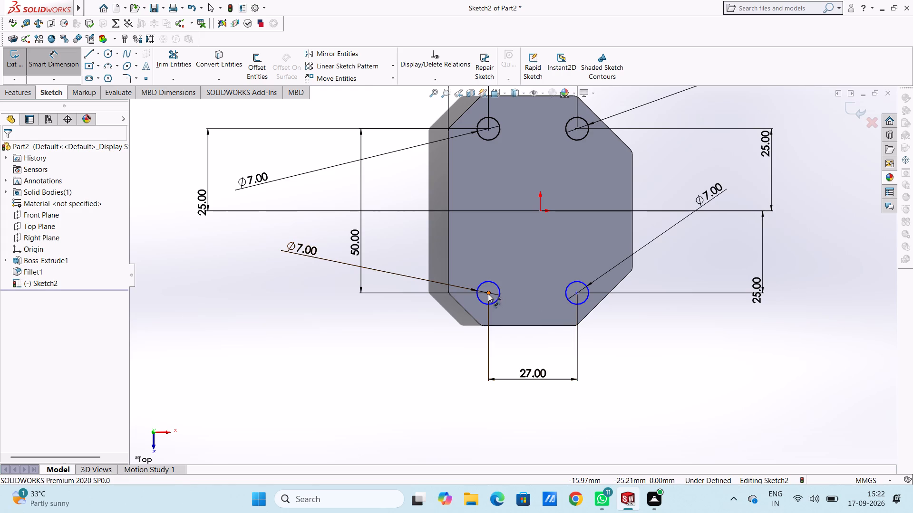
pyautogui.click(448, 262)
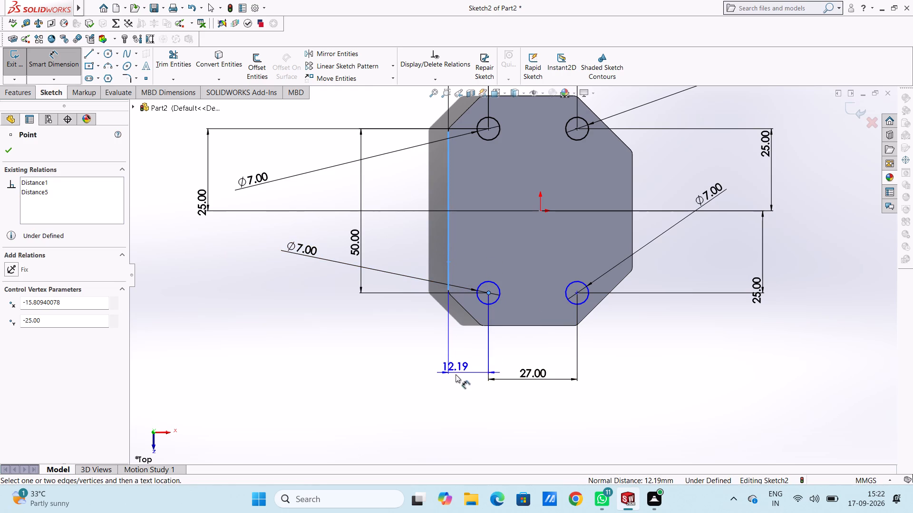
pyautogui.click(459, 412)
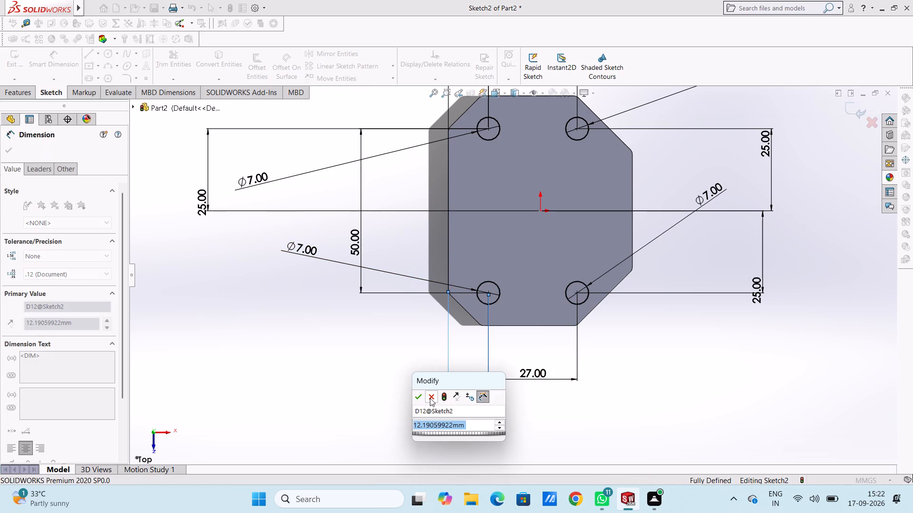
pyautogui.click(418, 396)
pyautogui.click(405, 365)
# Cut-extrude the four circles into the plate as holes with a blind depth of 6 mm.
pyautogui.scroll(2, 405, 365)
pyautogui.moveTo(631, 345); pyautogui.dragTo(596, 334, button='middle')
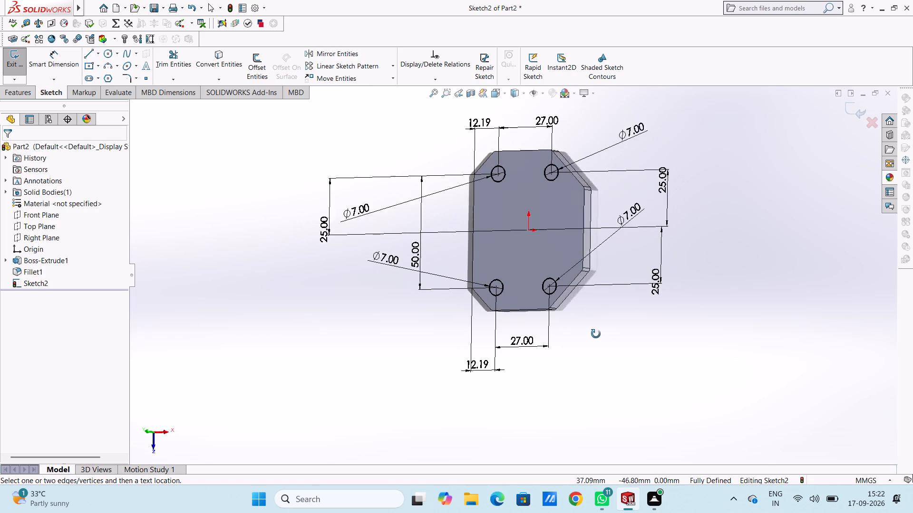
pyautogui.moveTo(596, 334); pyautogui.dragTo(583, 334, button='middle')
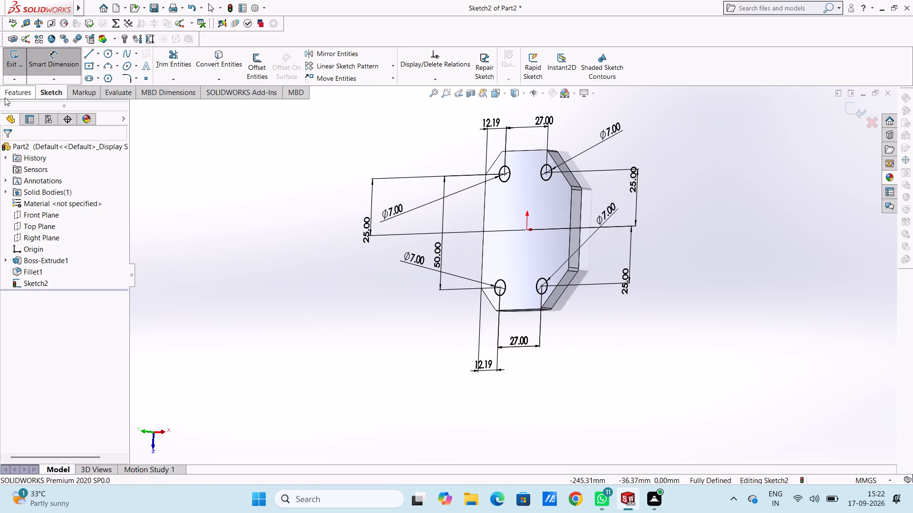
pyautogui.click(48, 64)
pyautogui.click(23, 92)
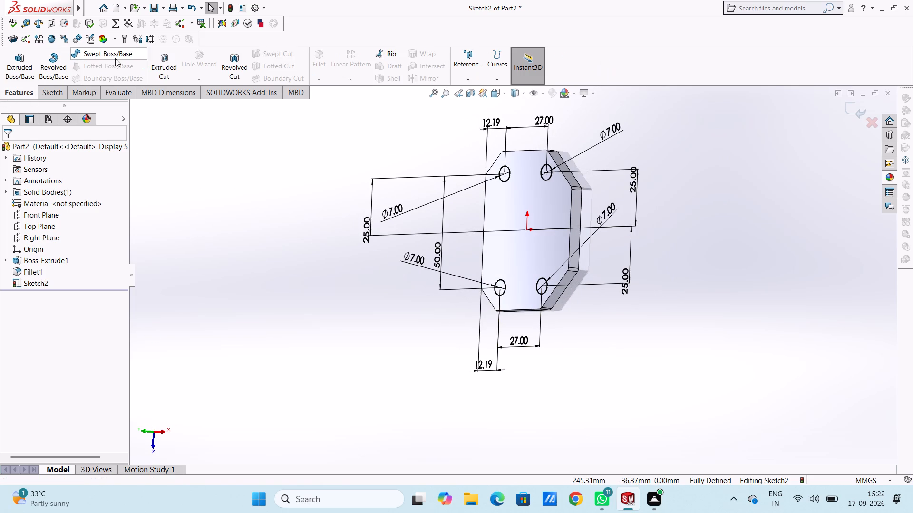
pyautogui.click(180, 67)
pyautogui.click(173, 68)
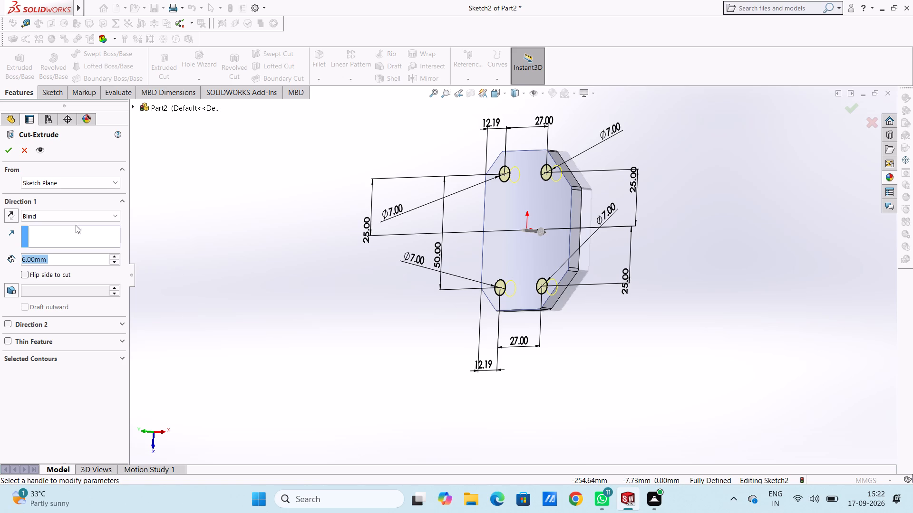
pyautogui.click(10, 152)
pyautogui.click(218, 224)
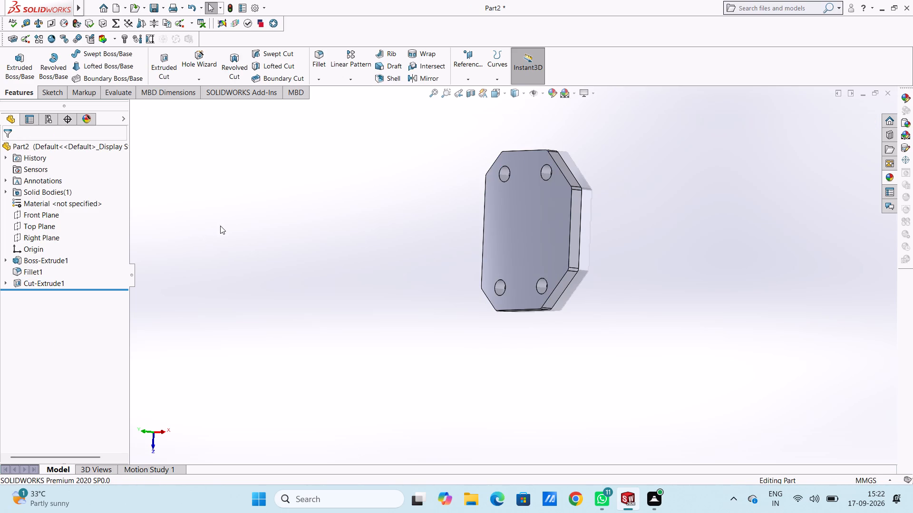
# Create a reference plane offset 6 mm from the Front Plane.
pyautogui.hotkey('ctrl', '5')
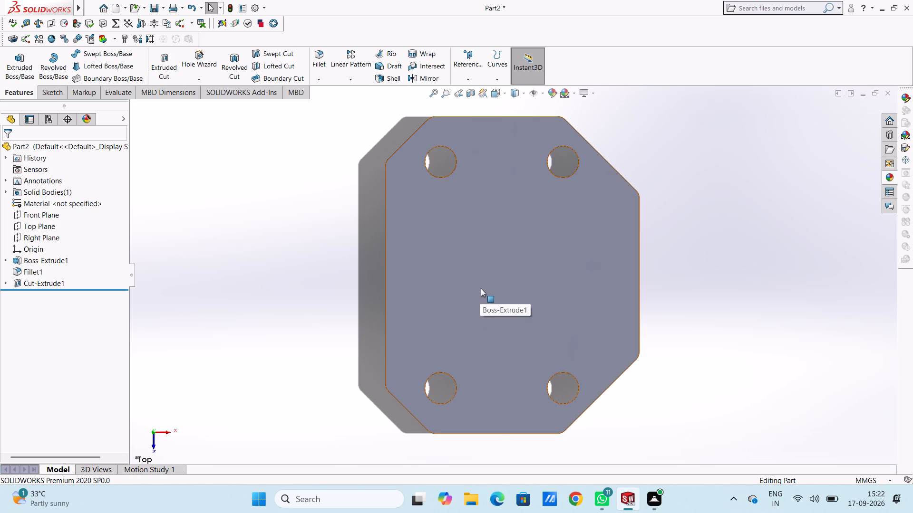
pyautogui.click(466, 58)
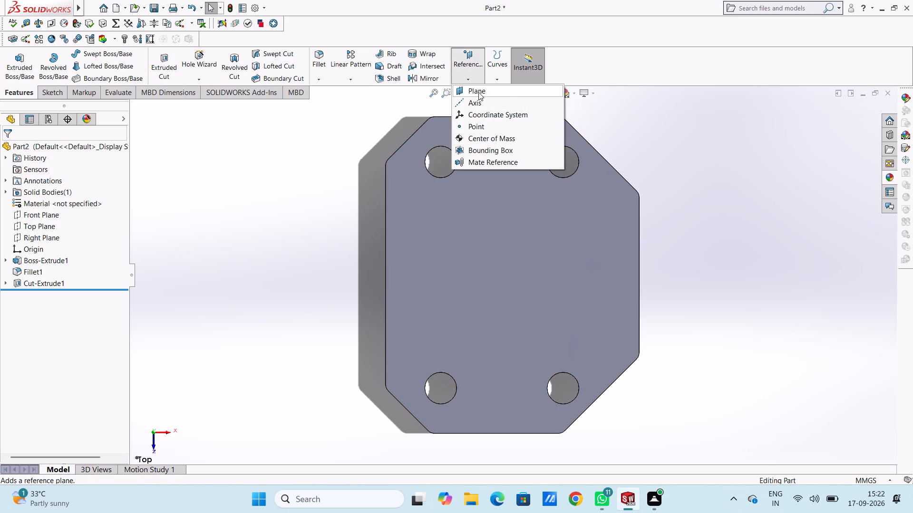
pyautogui.click(478, 92)
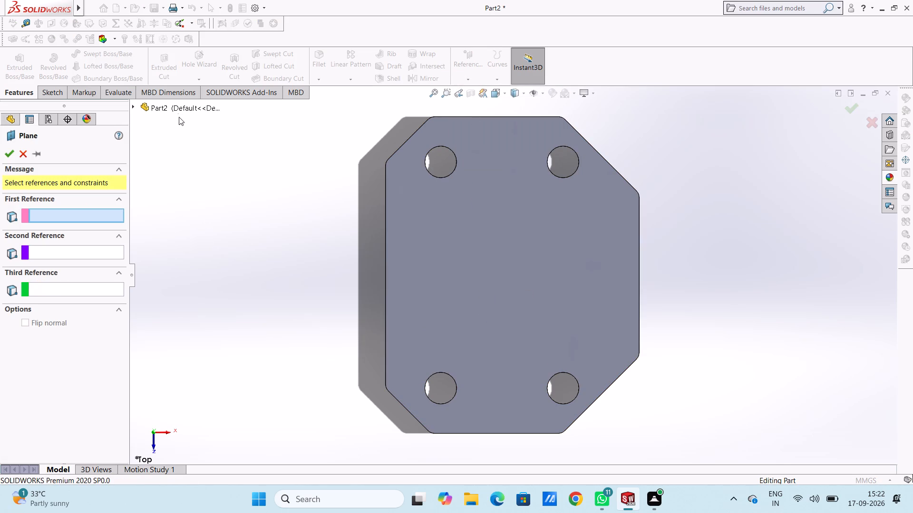
pyautogui.click(172, 109)
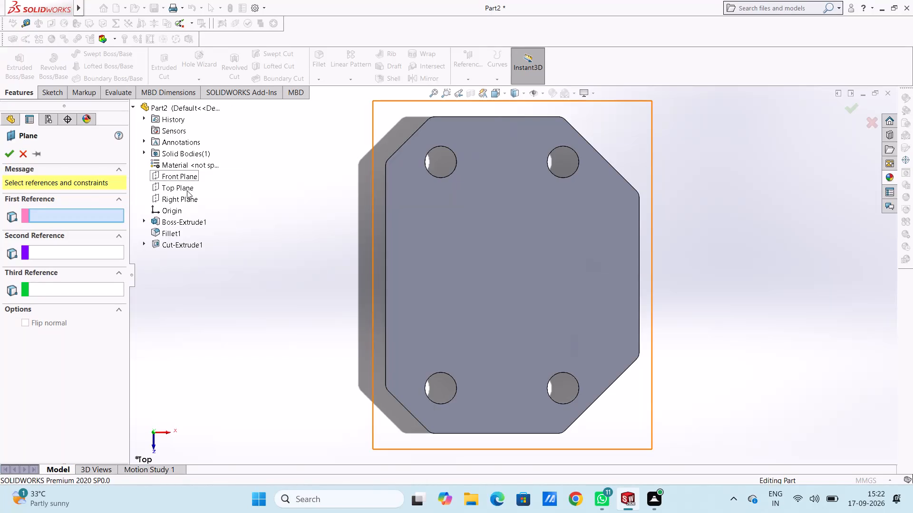
pyautogui.click(186, 180)
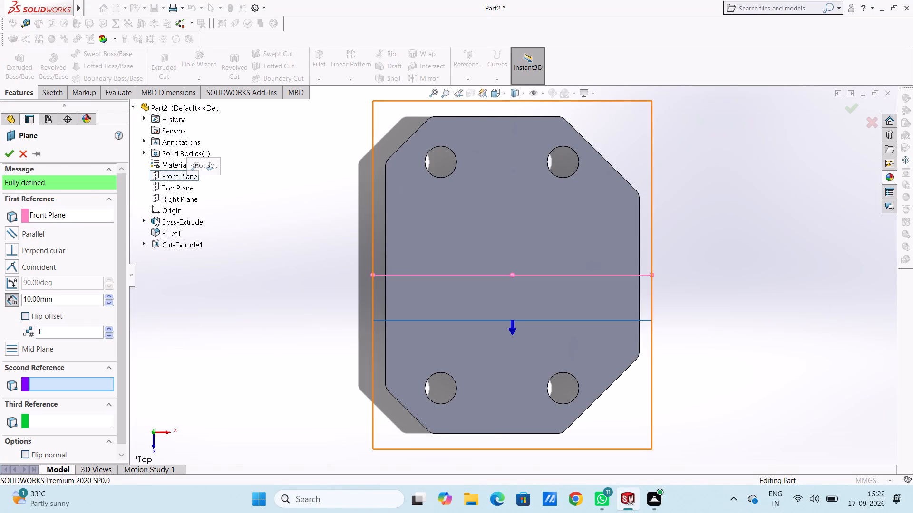
pyautogui.click(72, 301)
pyautogui.click(72, 301)
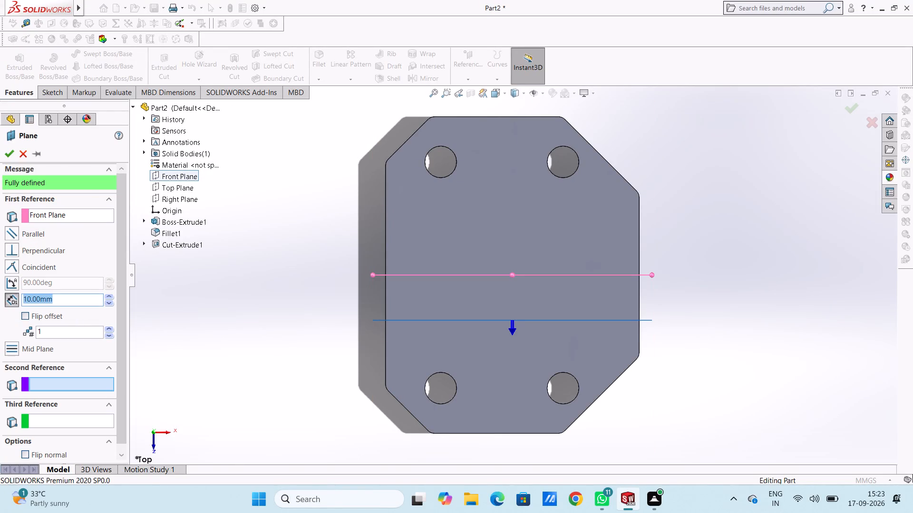
pyautogui.press('0')
pyautogui.press('Return')
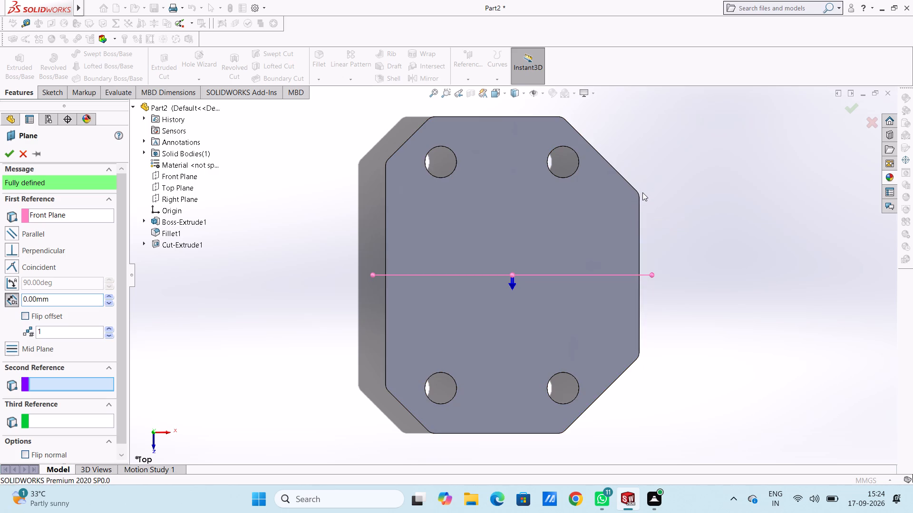
pyautogui.doubleClick(70, 295)
pyautogui.press('6')
pyautogui.press('Return')
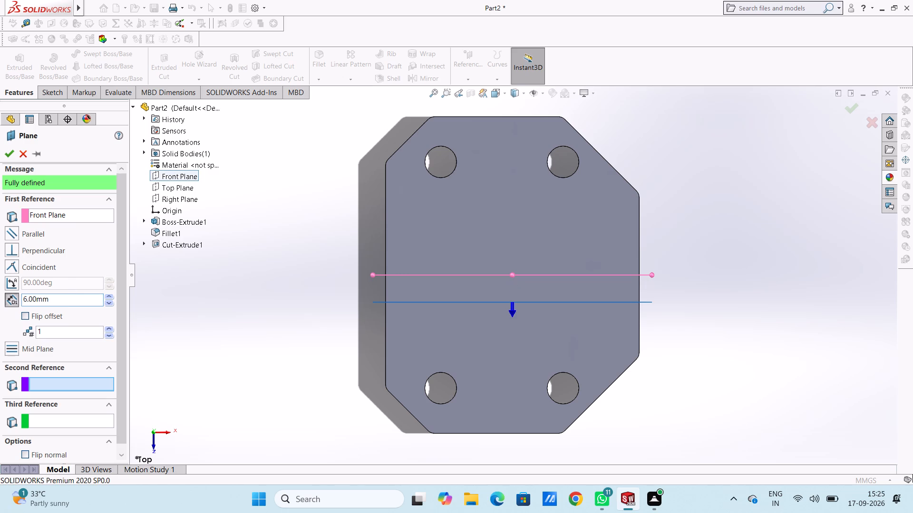
pyautogui.click(10, 154)
pyautogui.click(226, 263)
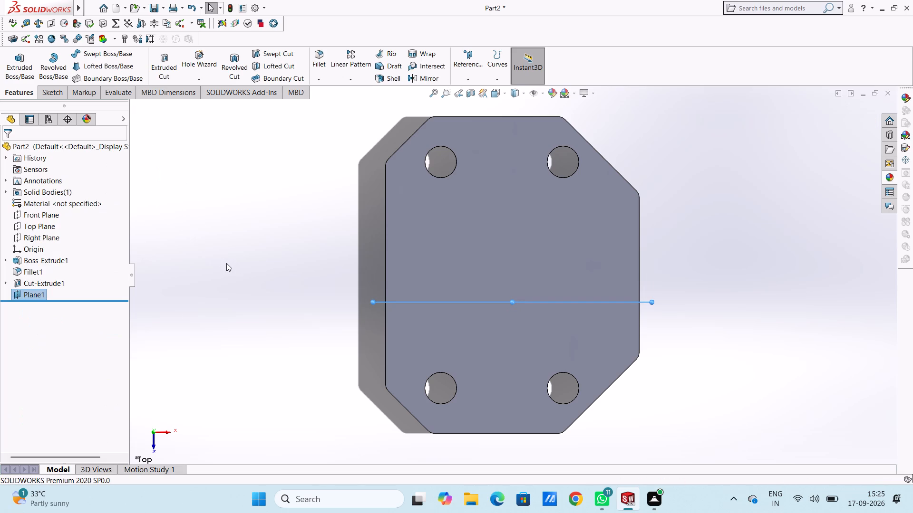
# Open a new sketch on the 6 mm offset plane in the front view.
pyautogui.hotkey('ctrl', '1')
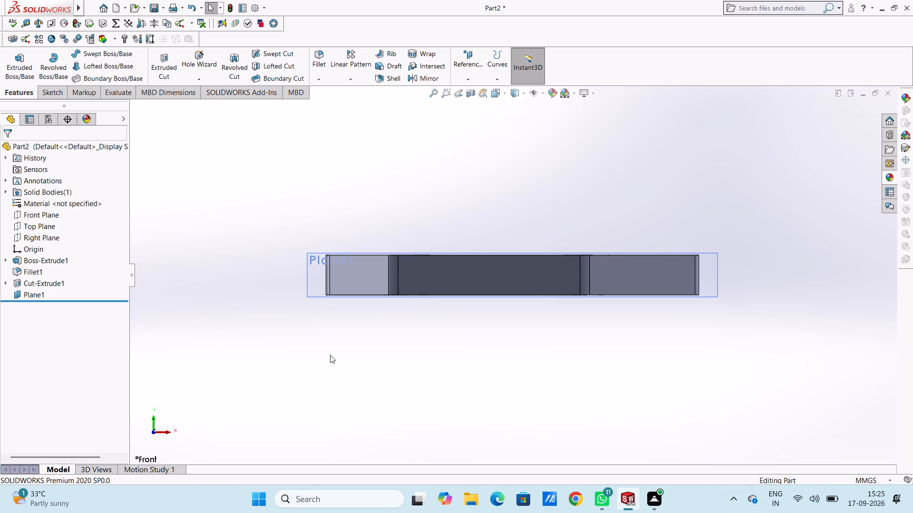
pyautogui.click(312, 285)
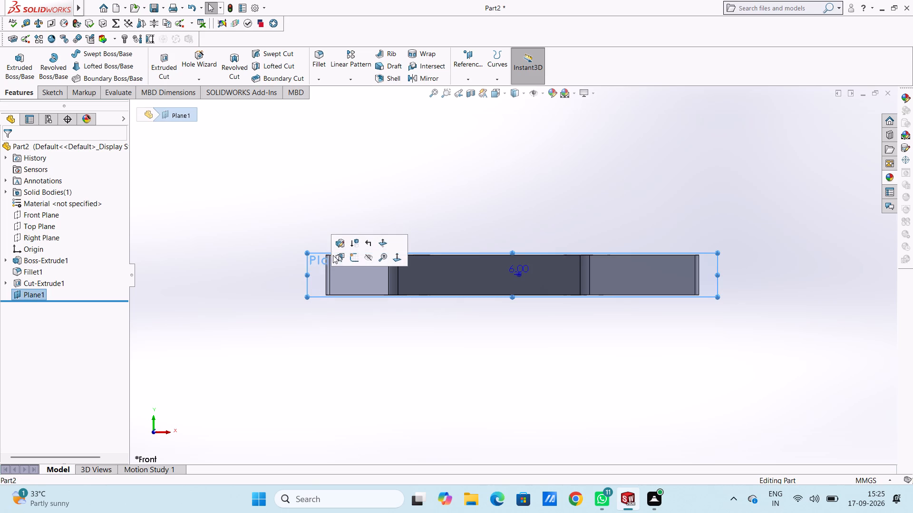
pyautogui.click(358, 257)
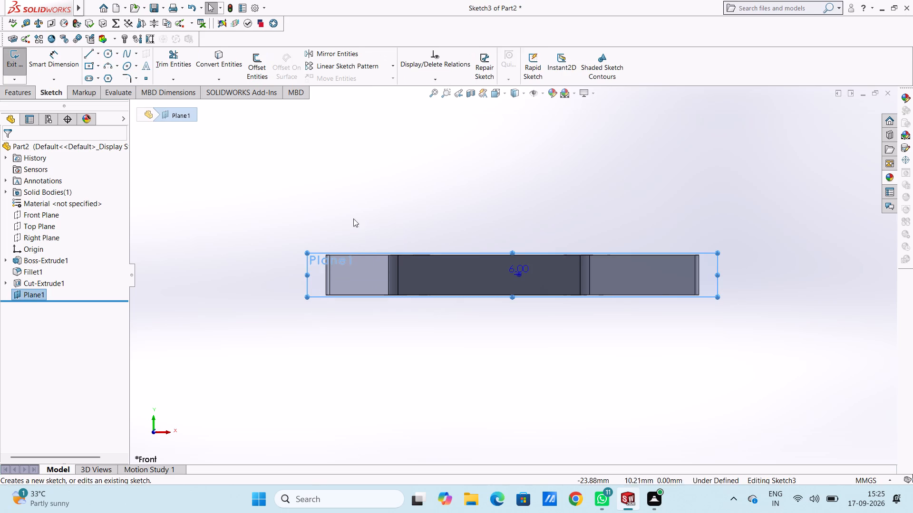
pyautogui.click(353, 212)
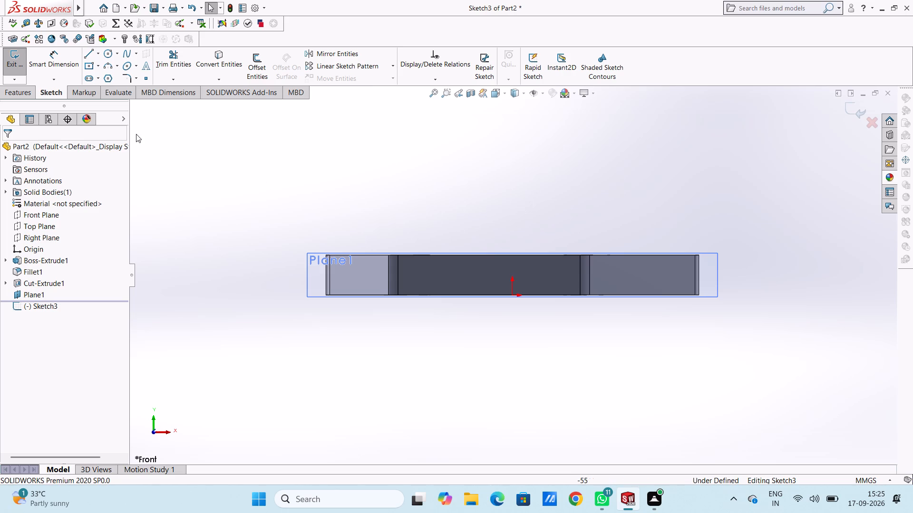
# Sketch a 56 mm horizontal line along the plate's upper edge, from its left corner to its right corner.
pyautogui.click(85, 57)
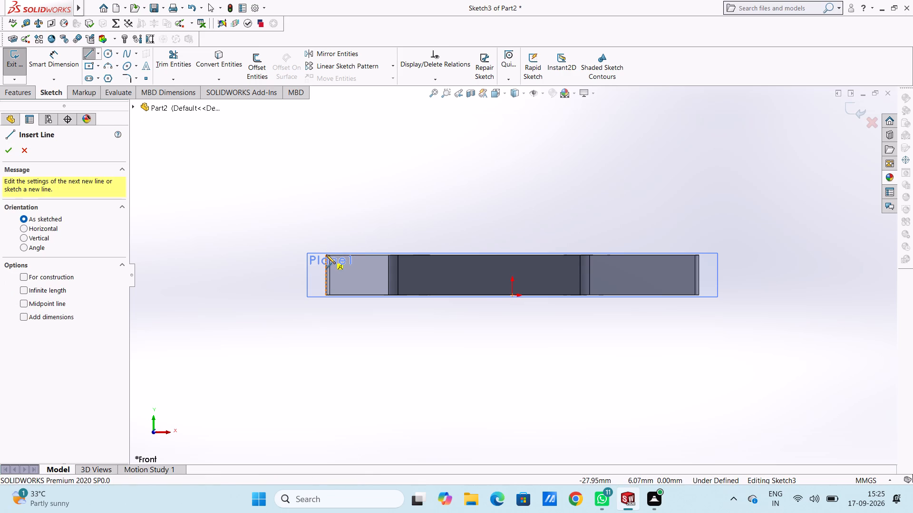
pyautogui.scroll(-4, 327, 255)
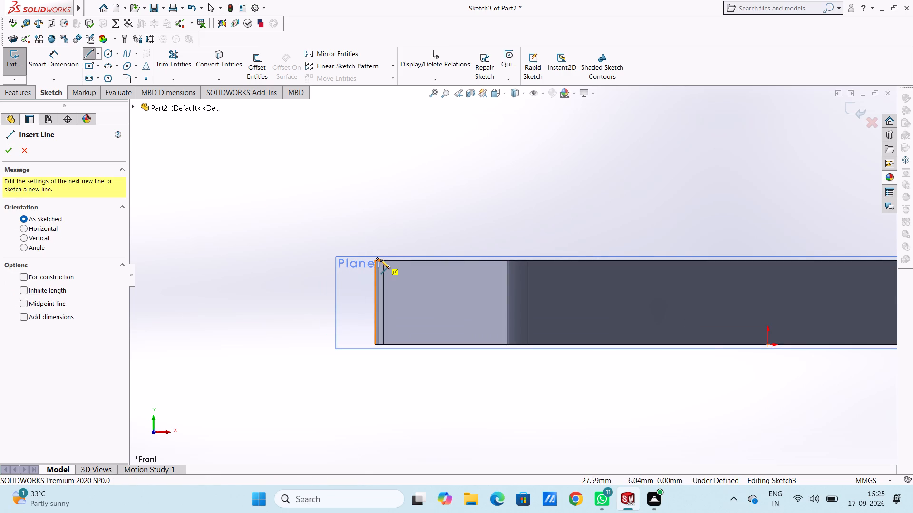
pyautogui.moveTo(440, 185); pyautogui.dragTo(427, 225, button='middle')
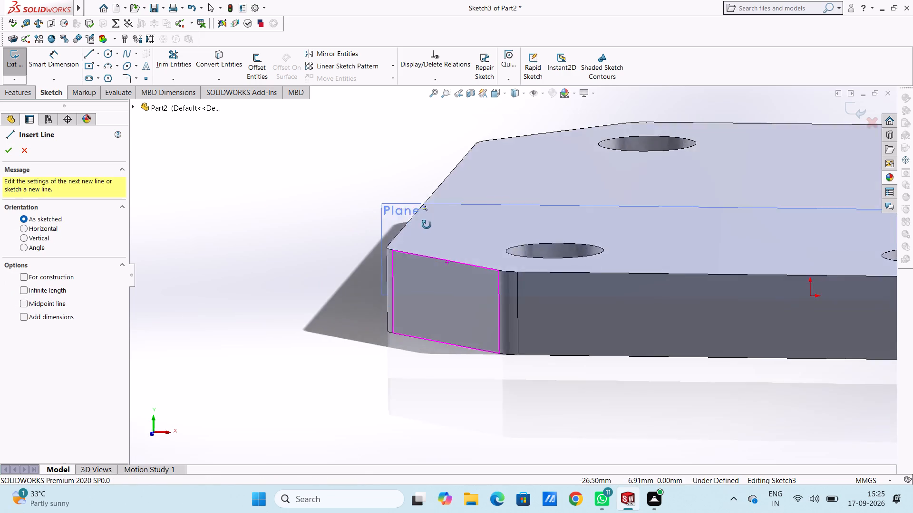
pyautogui.moveTo(427, 225); pyautogui.dragTo(432, 227, button='middle')
pyautogui.moveTo(443, 223); pyautogui.dragTo(452, 218, button='middle')
pyautogui.middleClick(455, 215)
pyautogui.middleClick(460, 209)
pyautogui.middleClick(461, 209)
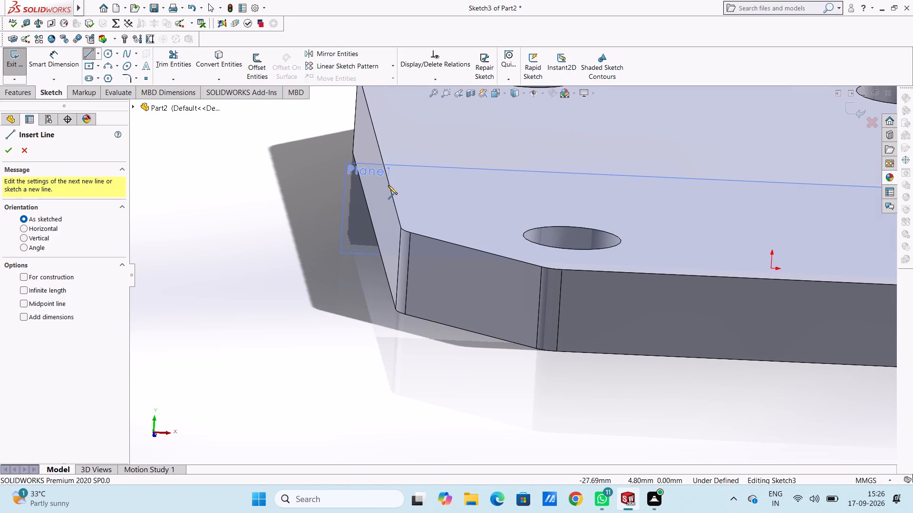
pyautogui.moveTo(392, 183); pyautogui.dragTo(384, 163, button='middle')
pyautogui.moveTo(398, 151); pyautogui.dragTo(405, 139, button='middle')
pyautogui.moveTo(405, 139); pyautogui.dragTo(403, 141, button='middle')
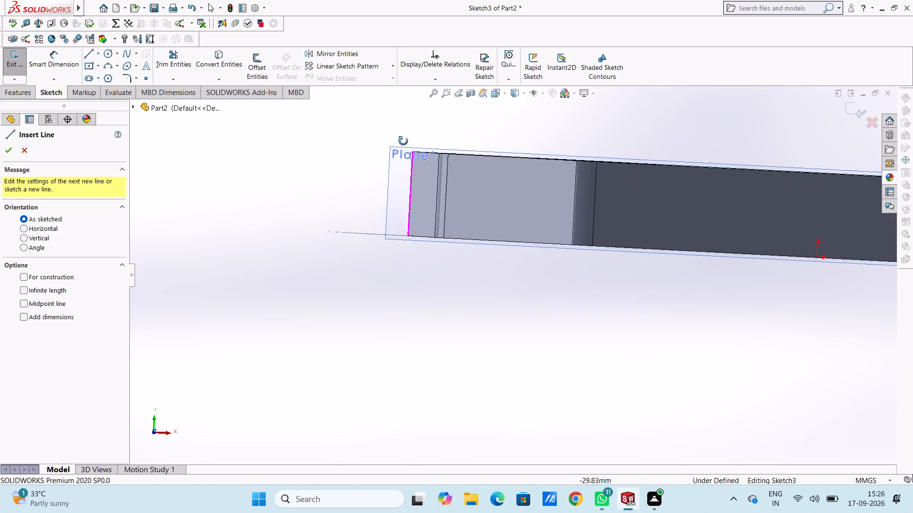
pyautogui.moveTo(403, 141); pyautogui.dragTo(400, 152, button='middle')
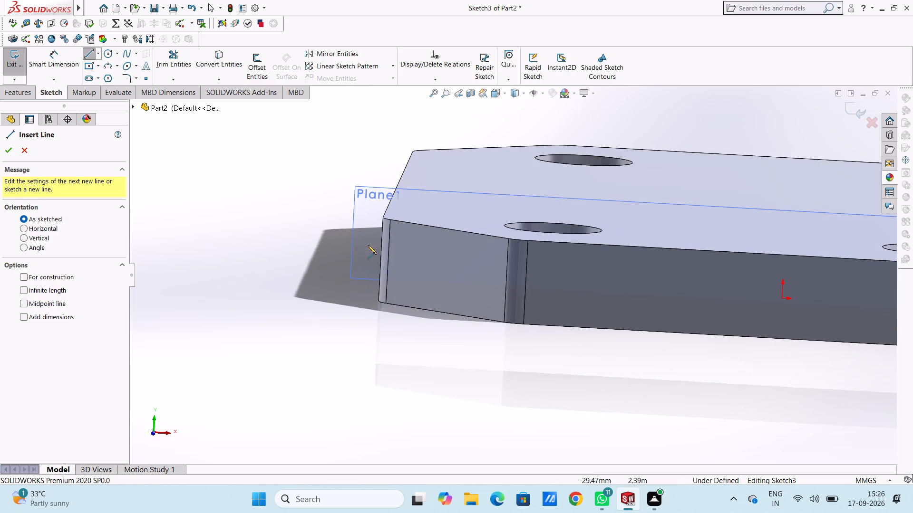
pyautogui.hotkey('ctrl', '1')
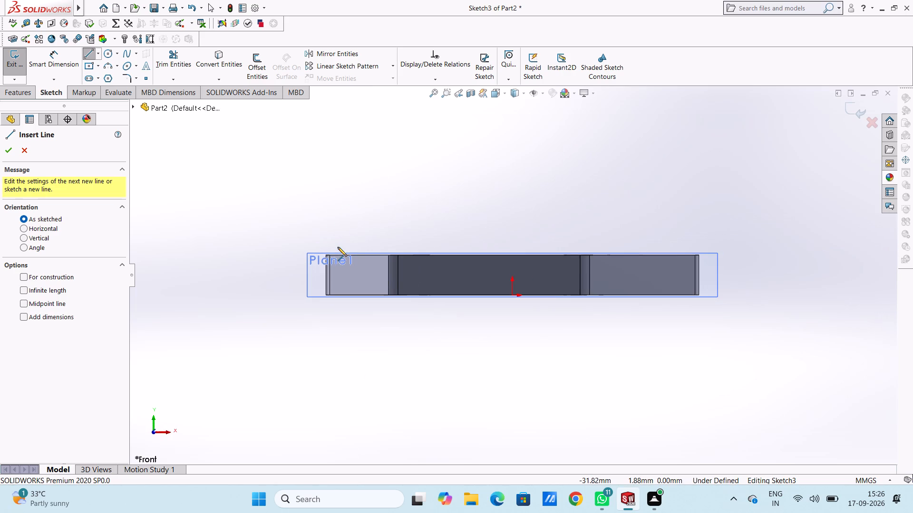
pyautogui.scroll(-6, 338, 259)
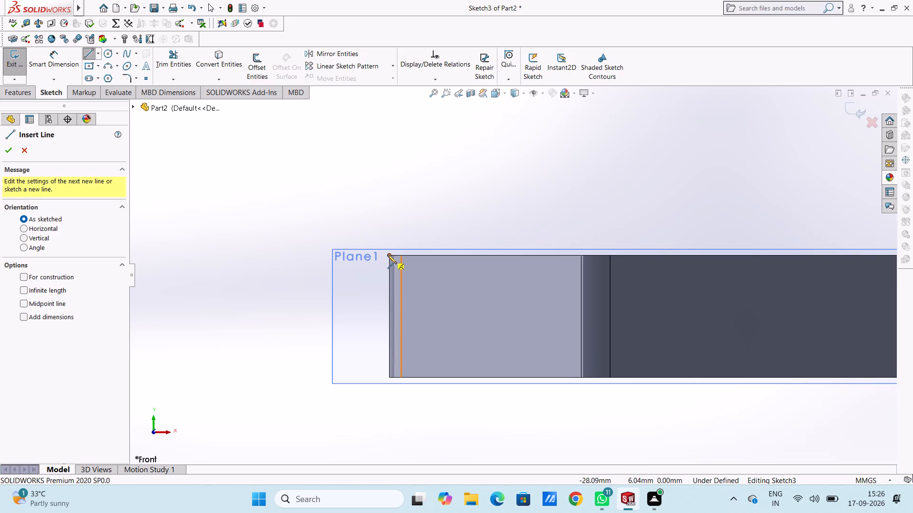
pyautogui.click(388, 254)
pyautogui.scroll(3, 494, 246)
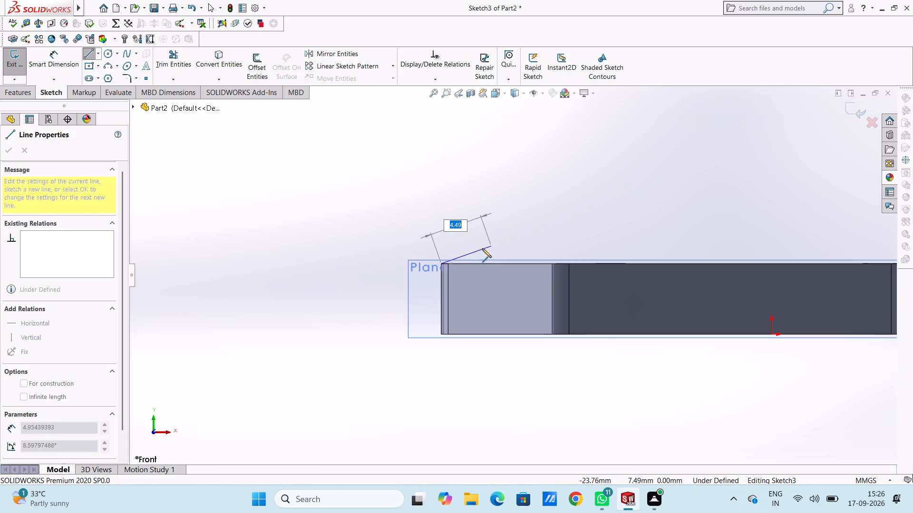
pyautogui.scroll(4, 482, 248)
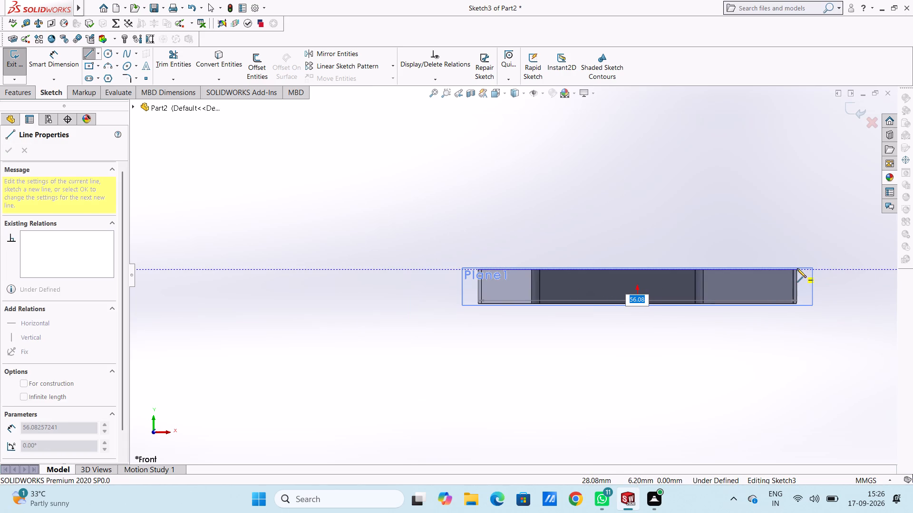
pyautogui.scroll(-3, 797, 268)
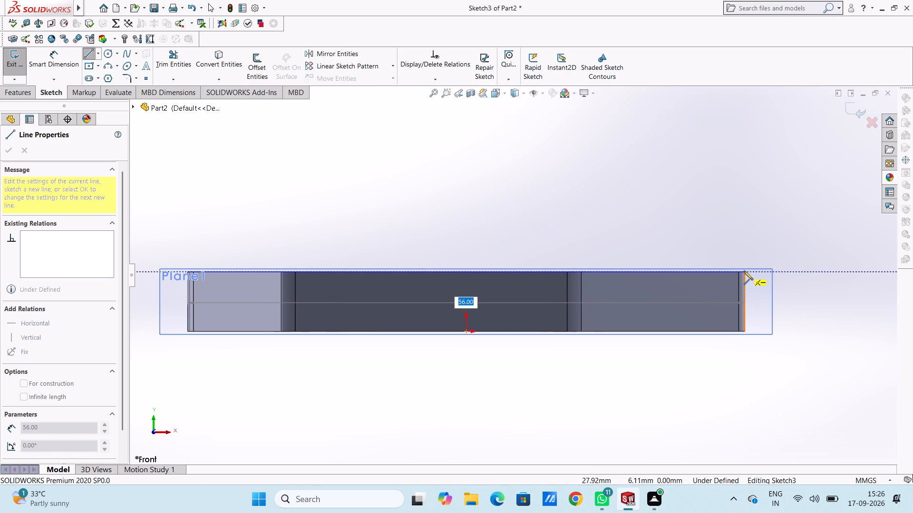
pyautogui.click(744, 270)
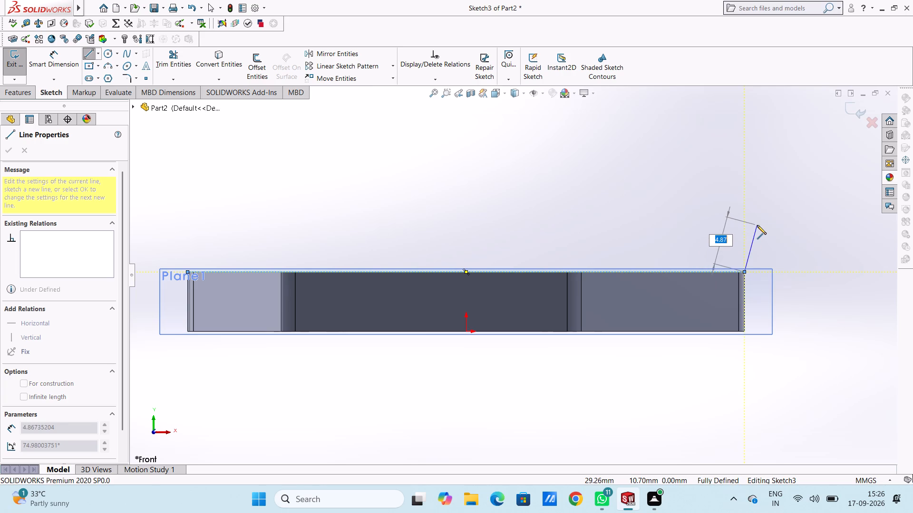
pyautogui.press('Escape')
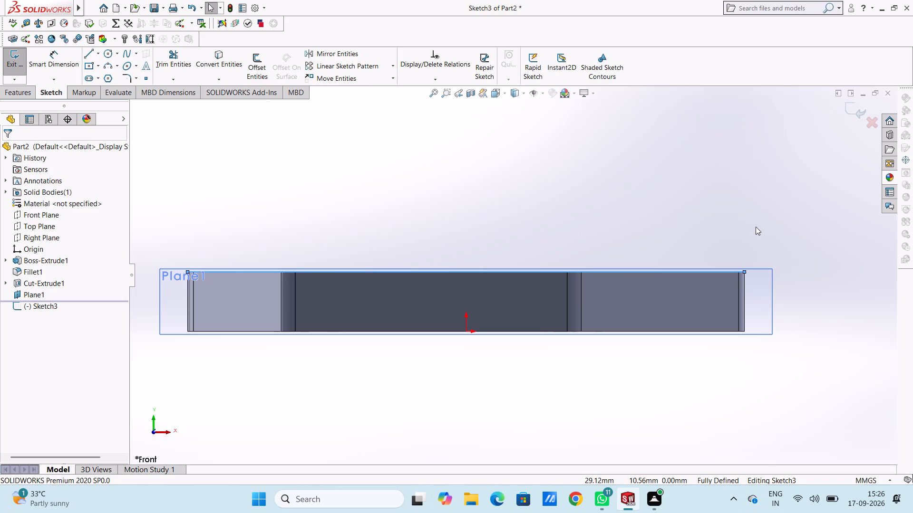
# Sketch a circle of radius 5 mm centred vertically above the line's right end, about 4.6 mm higher.
pyautogui.click(107, 54)
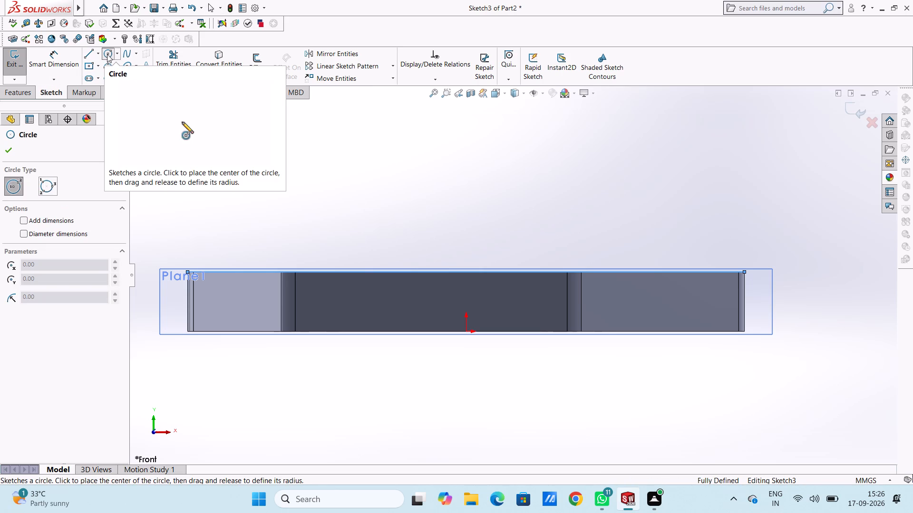
pyautogui.click(744, 226)
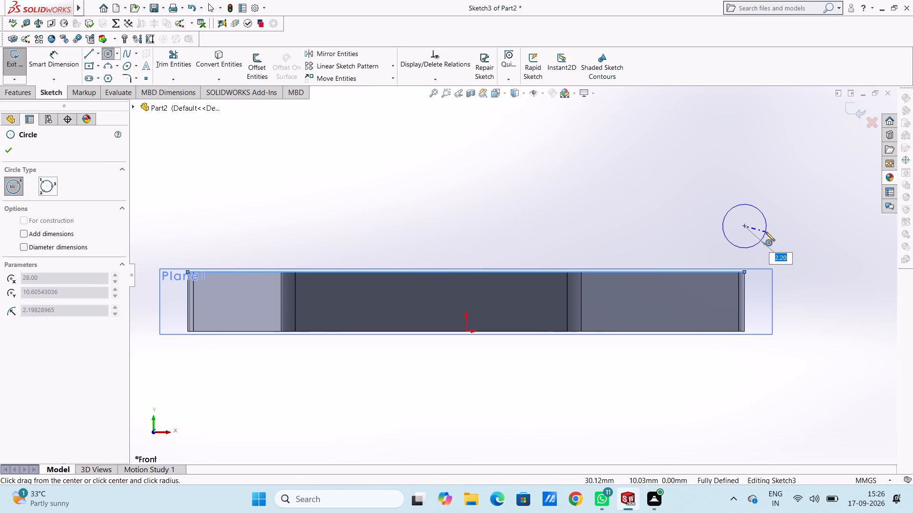
pyautogui.press('5')
pyautogui.press('Return')
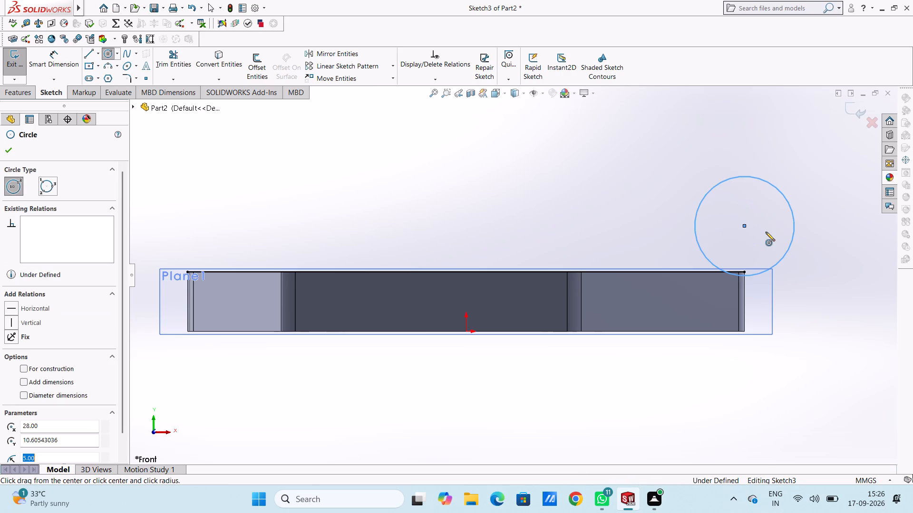
pyautogui.press('Escape')
pyautogui.press('Escape')
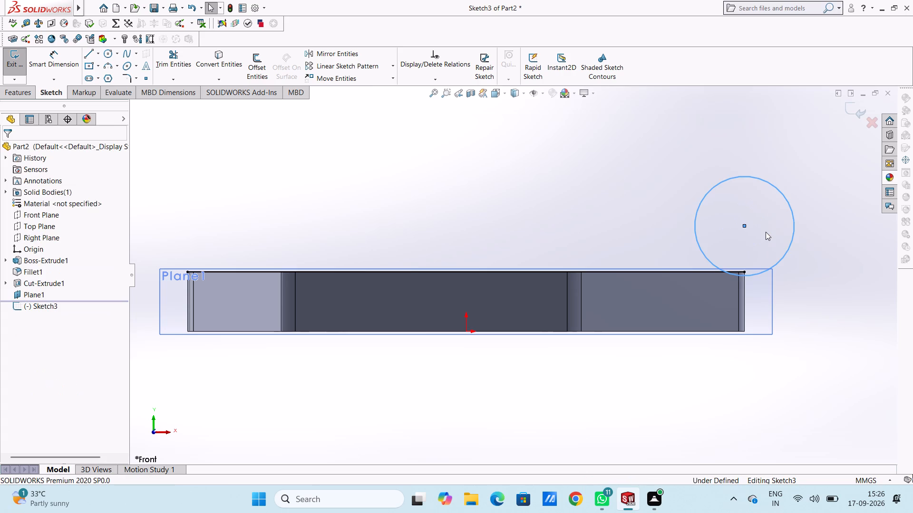
pyautogui.scroll(1, 766, 232)
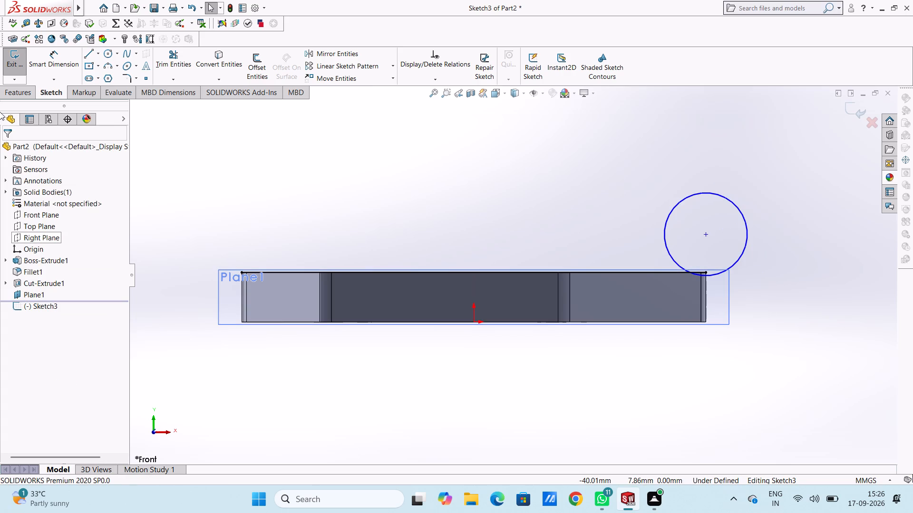
# Dimension the circle's diameter, keeping its drawn value.
pyautogui.click(42, 56)
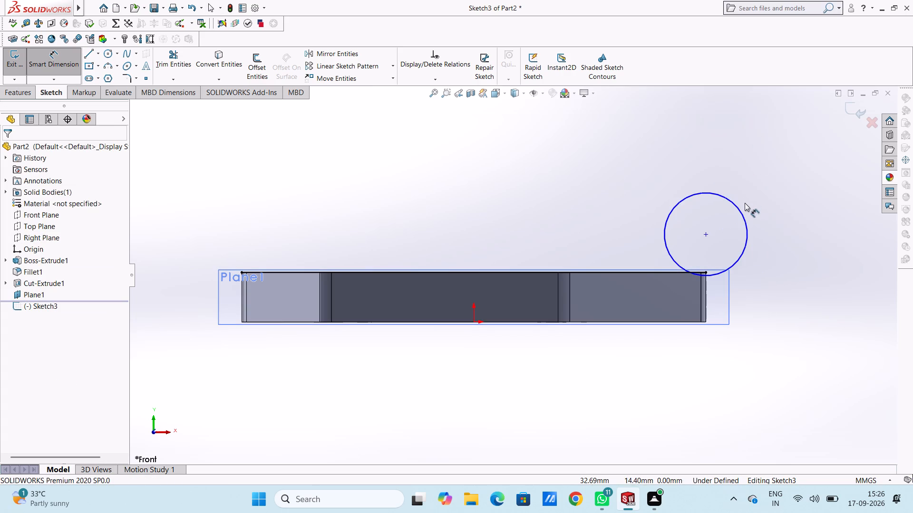
pyautogui.click(740, 210)
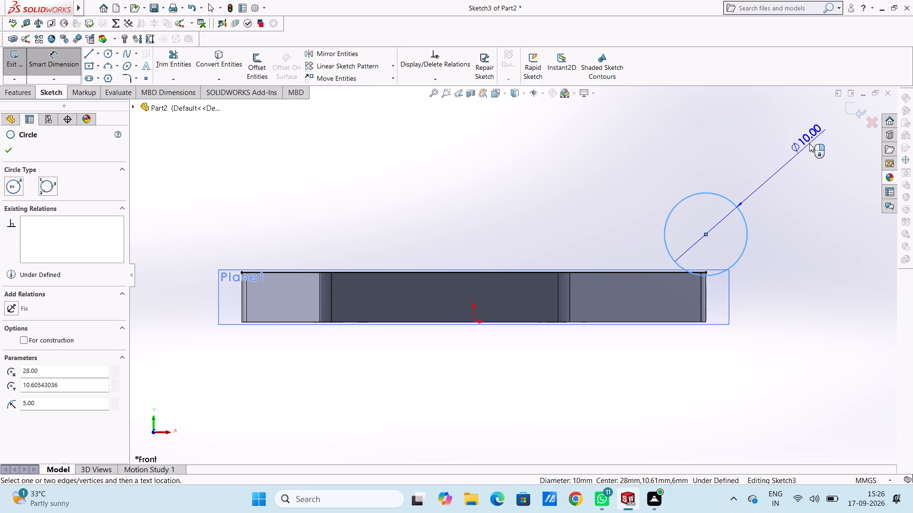
pyautogui.click(809, 143)
pyautogui.press('Return')
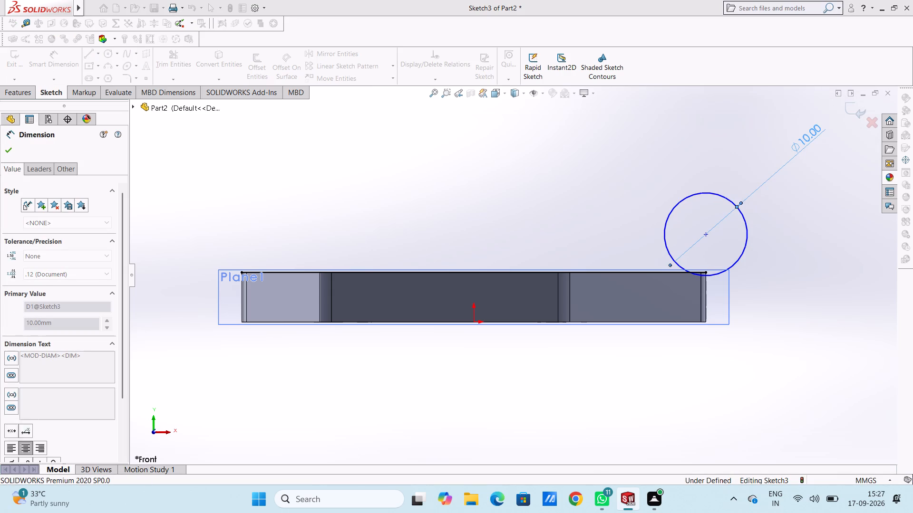
# Dimension the 10 mm circle's centre 17 mm above the plate's bottom edge.
pyautogui.click(792, 206)
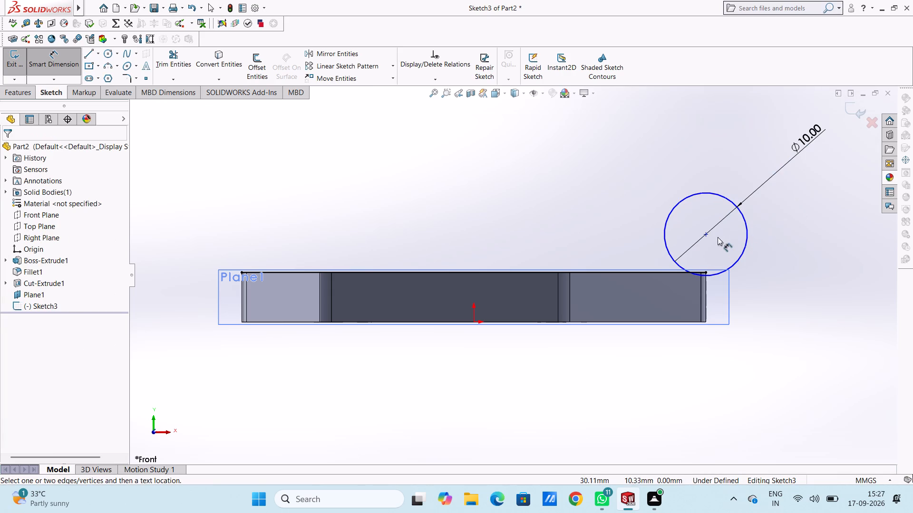
pyautogui.click(708, 236)
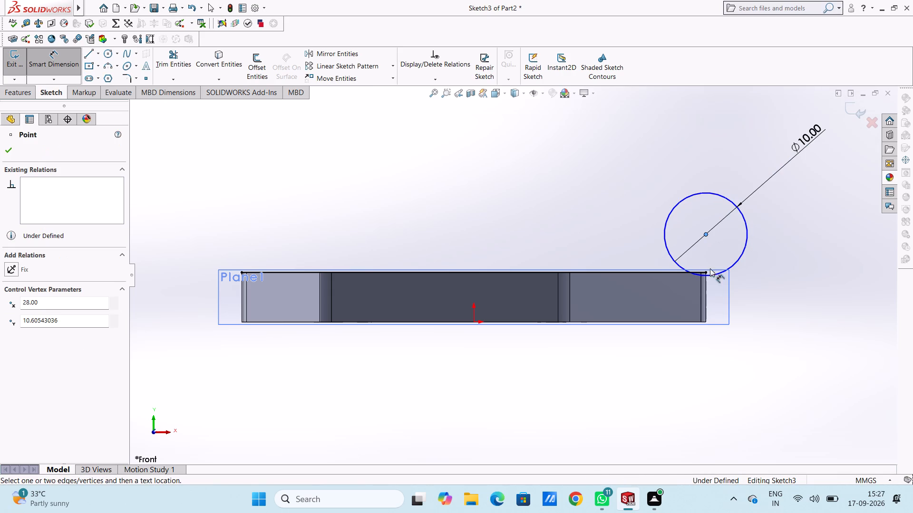
pyautogui.click(691, 322)
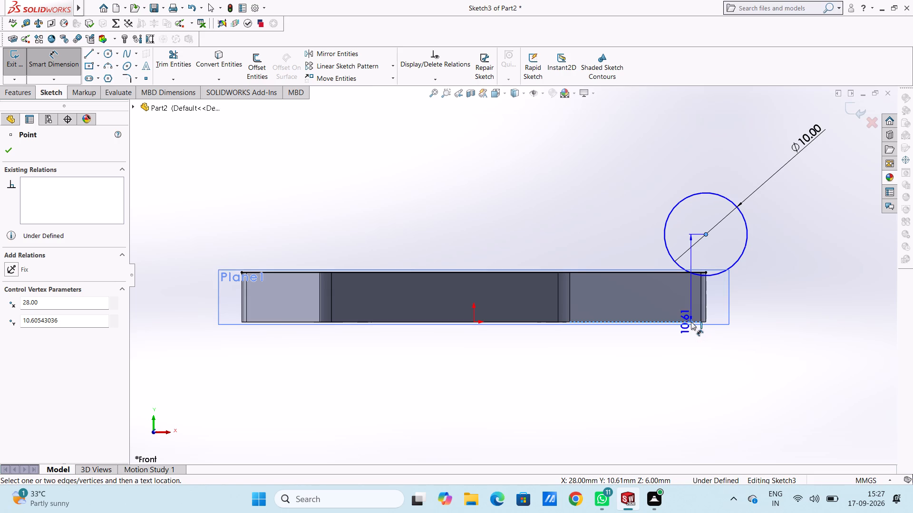
pyautogui.click(812, 309)
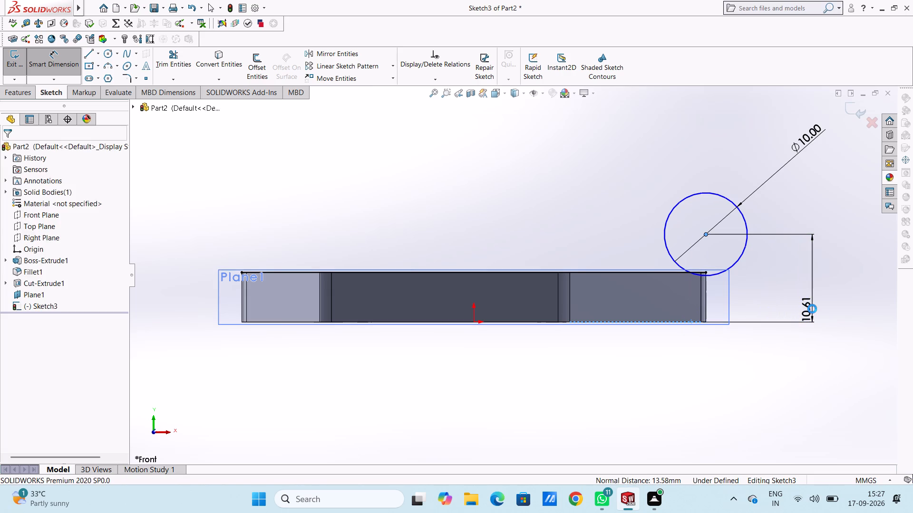
pyautogui.write('17')
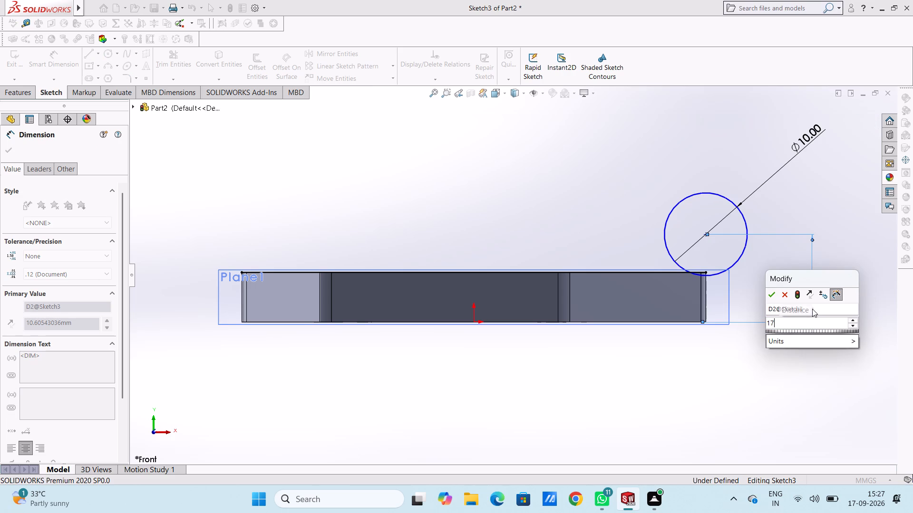
pyautogui.press('Return')
pyautogui.click(766, 275)
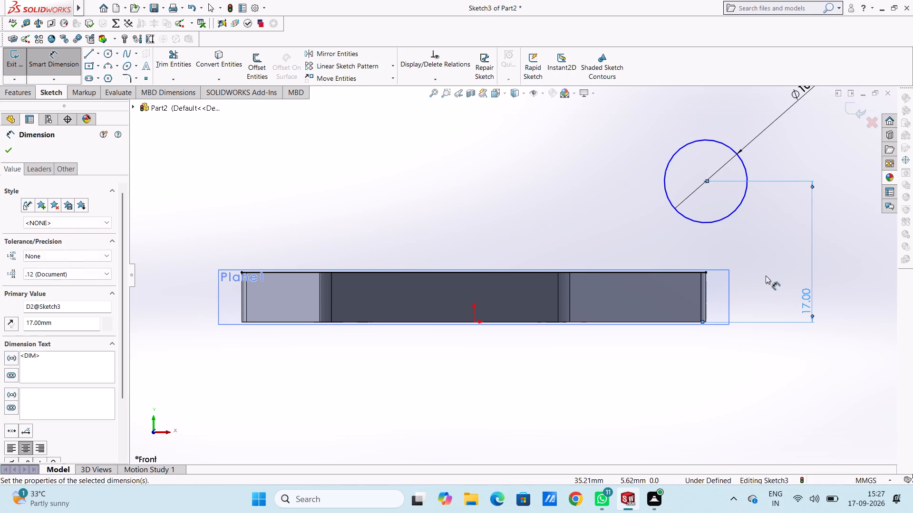
pyautogui.press('Escape')
pyautogui.press('Escape')
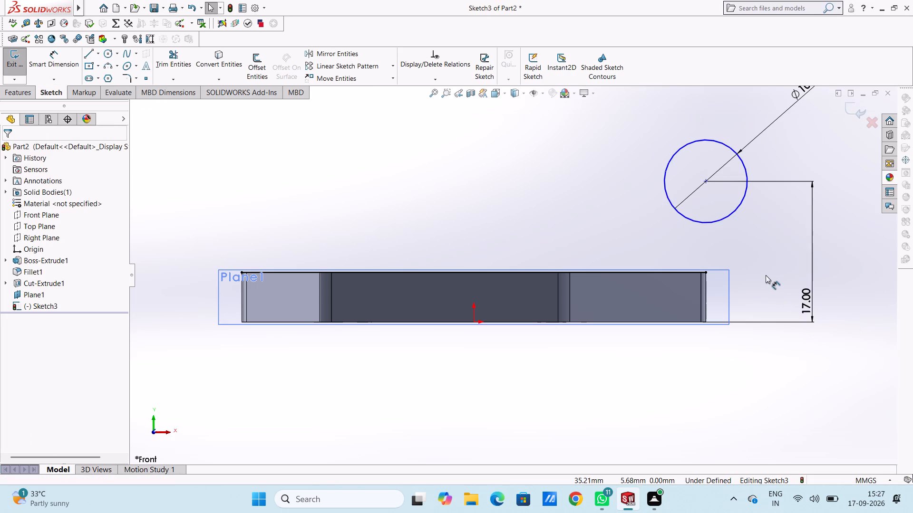
# Sketch two concentric circles of radius 4 mm and 9.5 mm, centred about 12.9 mm right of and 41.5 mm above the origin.
pyautogui.scroll(2, 766, 275)
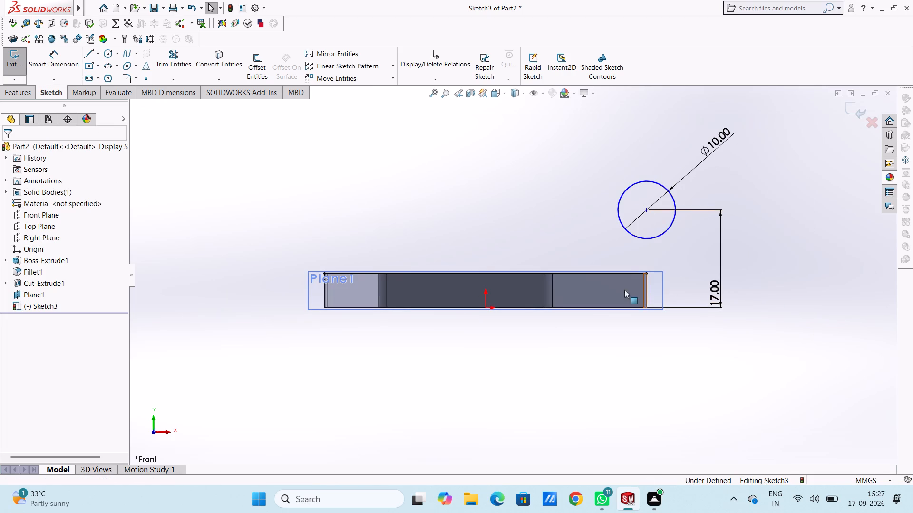
pyautogui.scroll(1, 517, 222)
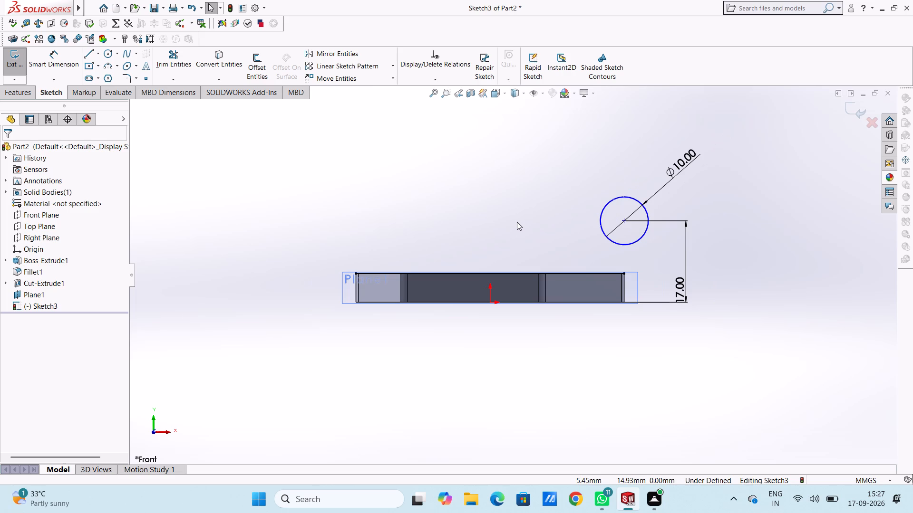
pyautogui.click(109, 54)
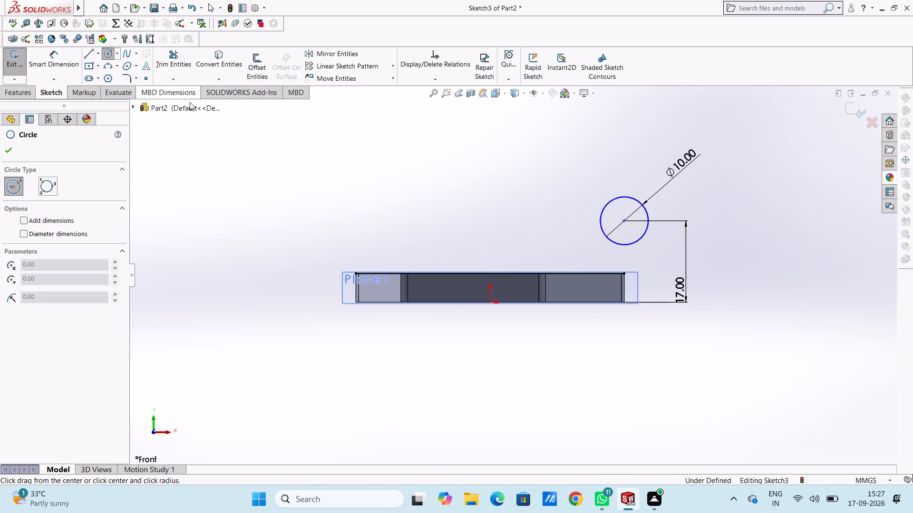
pyautogui.scroll(2, 555, 131)
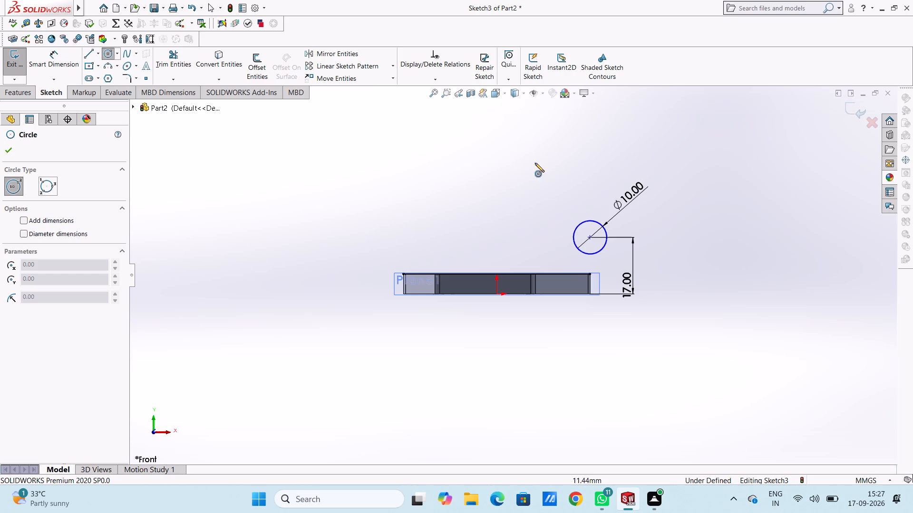
pyautogui.click(540, 156)
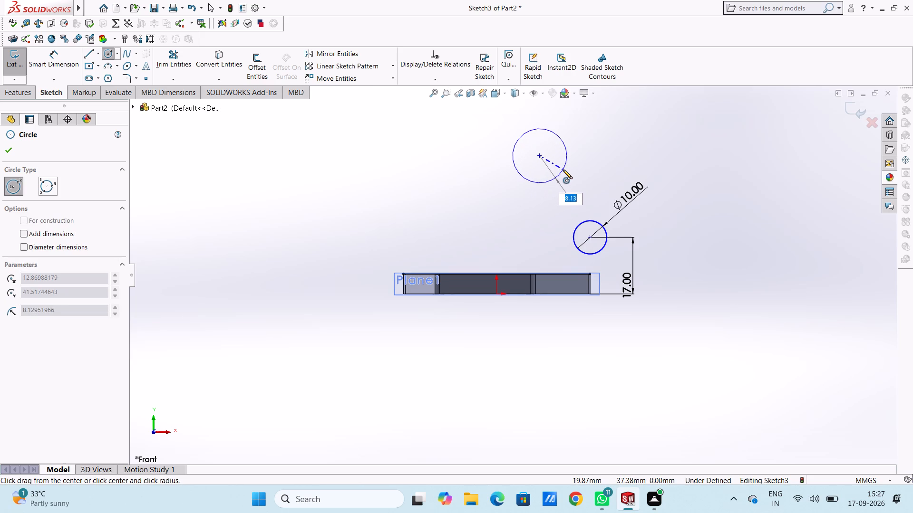
pyautogui.press('4')
pyautogui.press('Return')
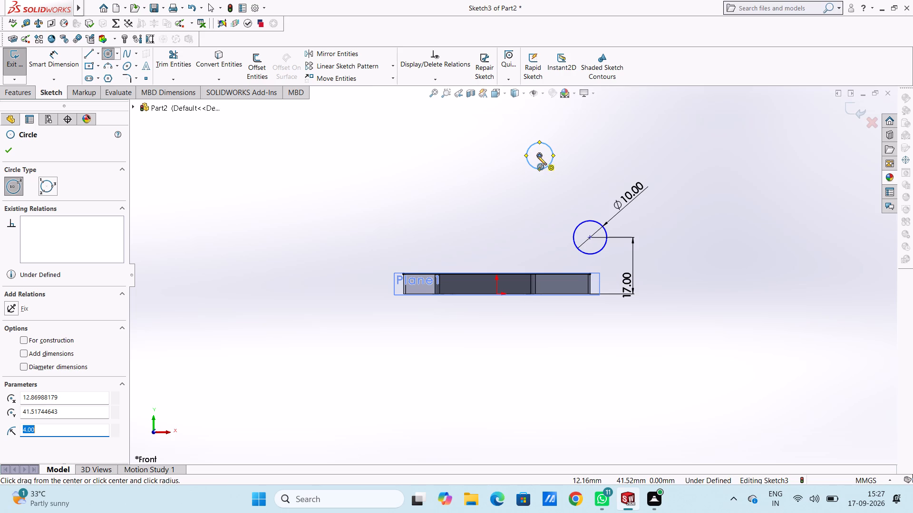
pyautogui.click(537, 156)
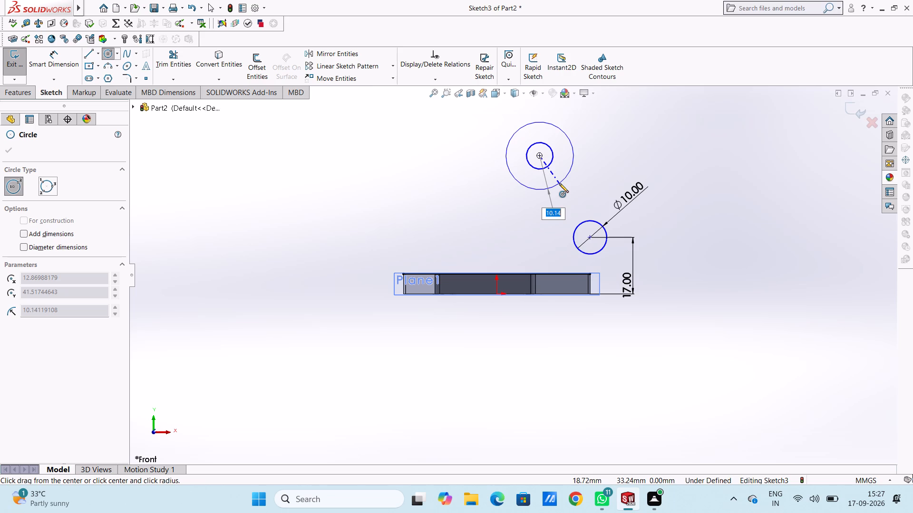
pyautogui.write('9.5')
pyautogui.press('Return')
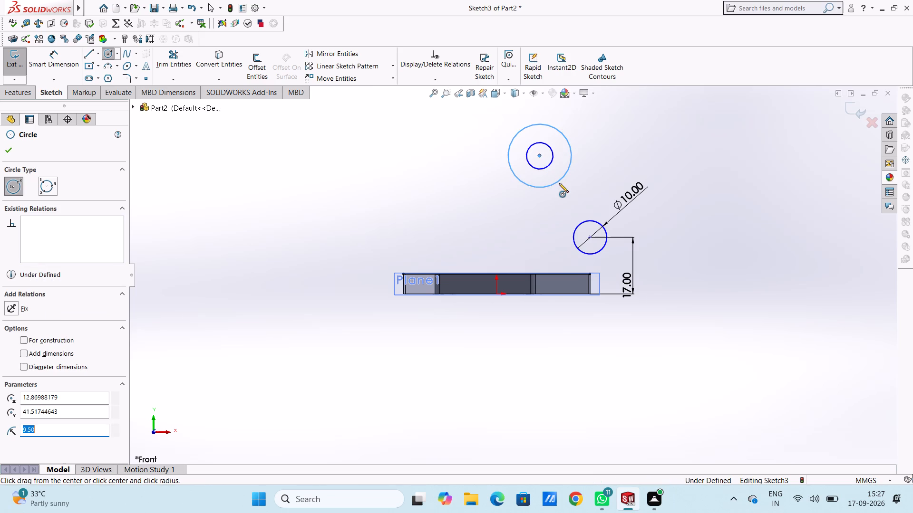
# Dimension the diameters of the outer and inner concentric circles, keeping their drawn values.
pyautogui.click(49, 50)
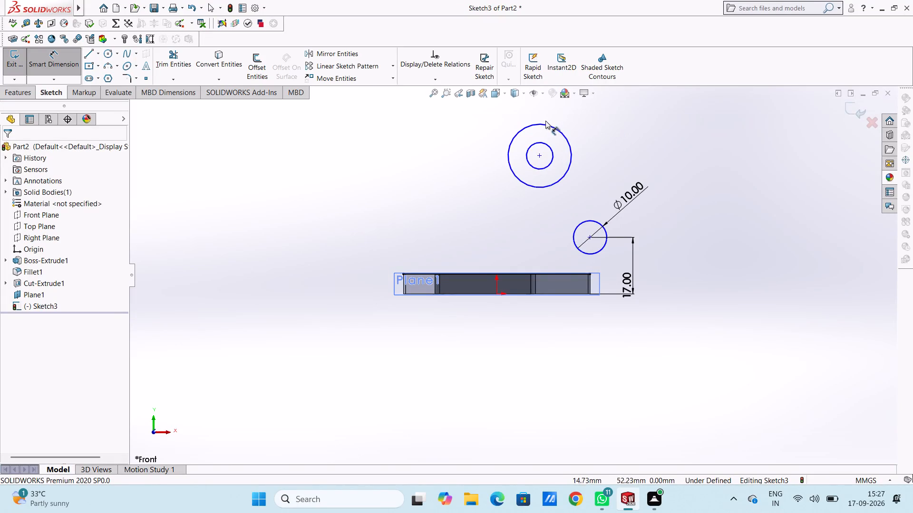
pyautogui.click(564, 133)
pyautogui.click(755, 110)
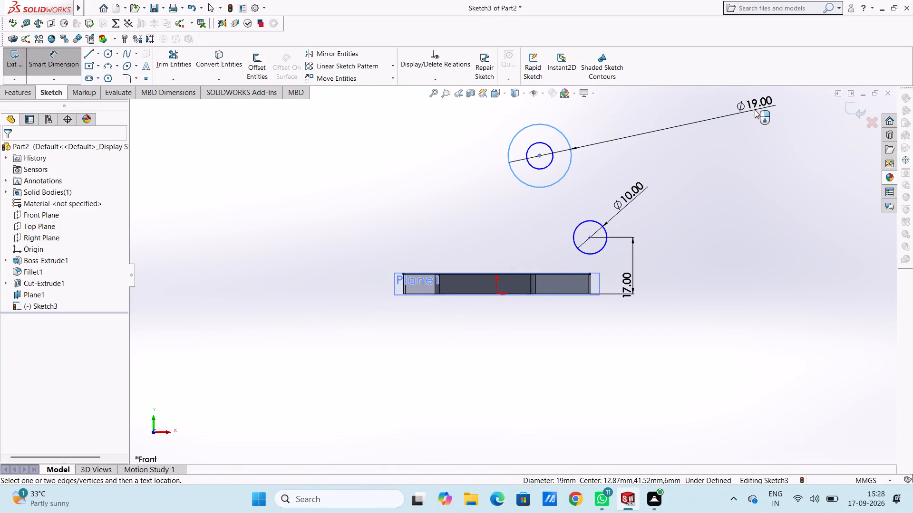
pyautogui.click(715, 98)
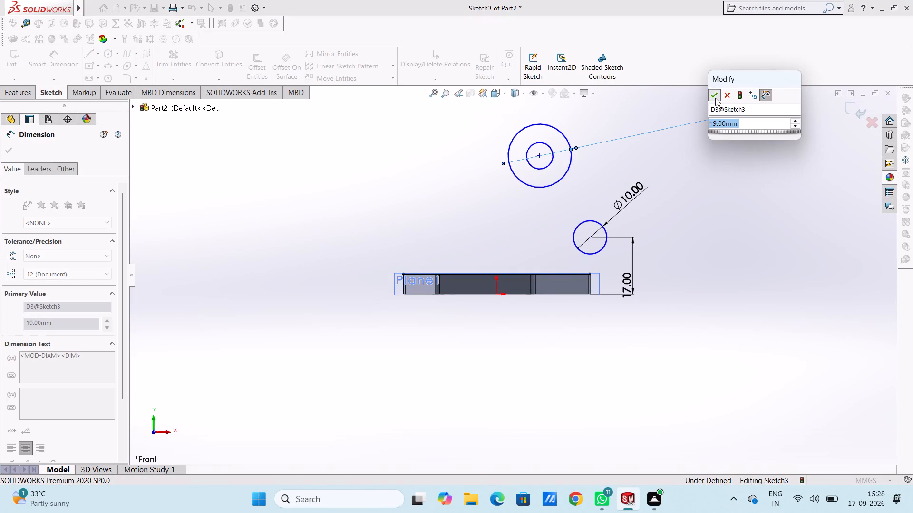
pyautogui.click(669, 116)
pyautogui.click(544, 144)
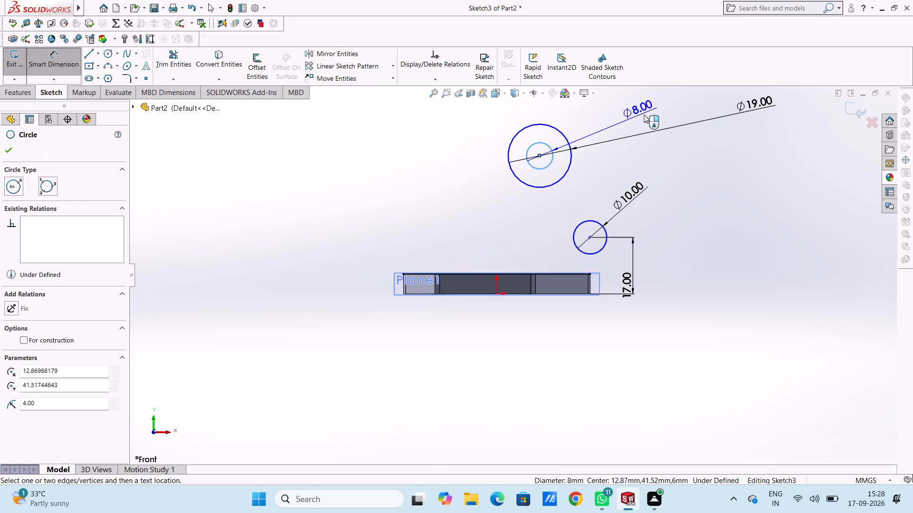
pyautogui.click(699, 104)
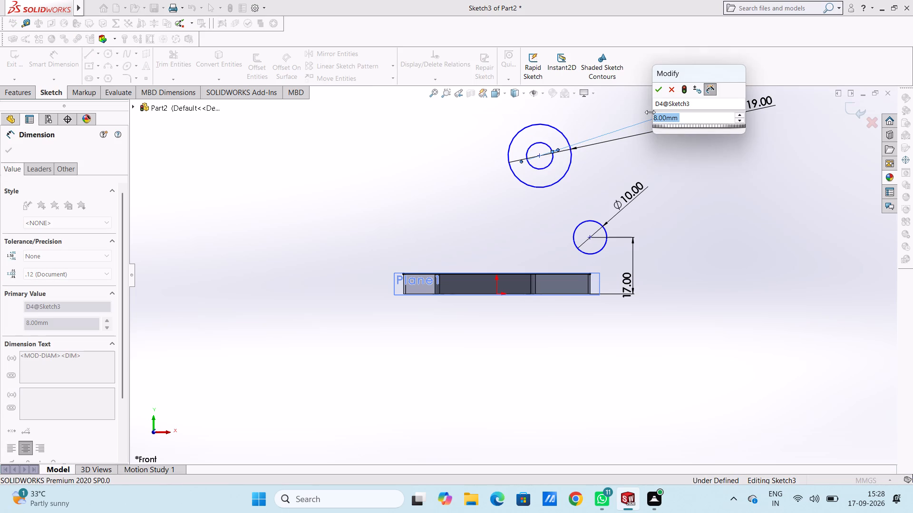
pyautogui.click(660, 90)
pyautogui.click(641, 101)
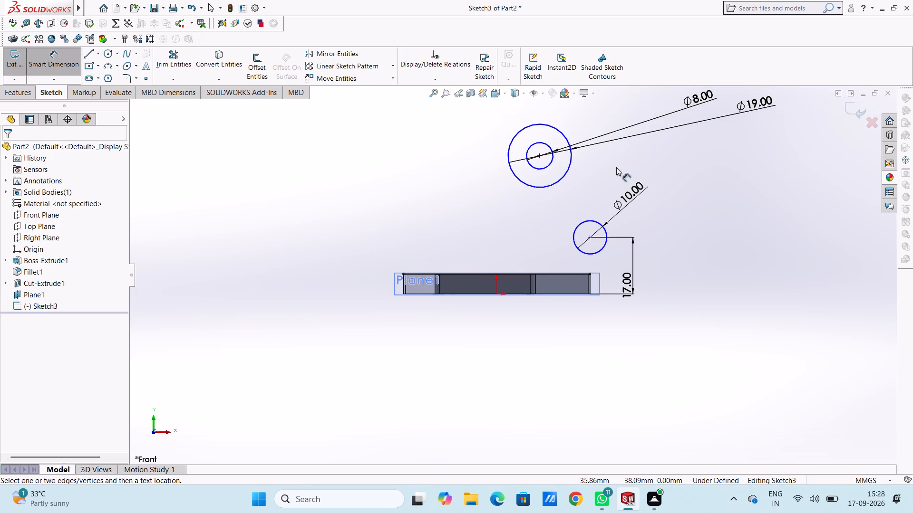
# Dimension the concentric circles' centre vertically from the origin and set the distance to 41.5 mm.
pyautogui.scroll(2, 616, 167)
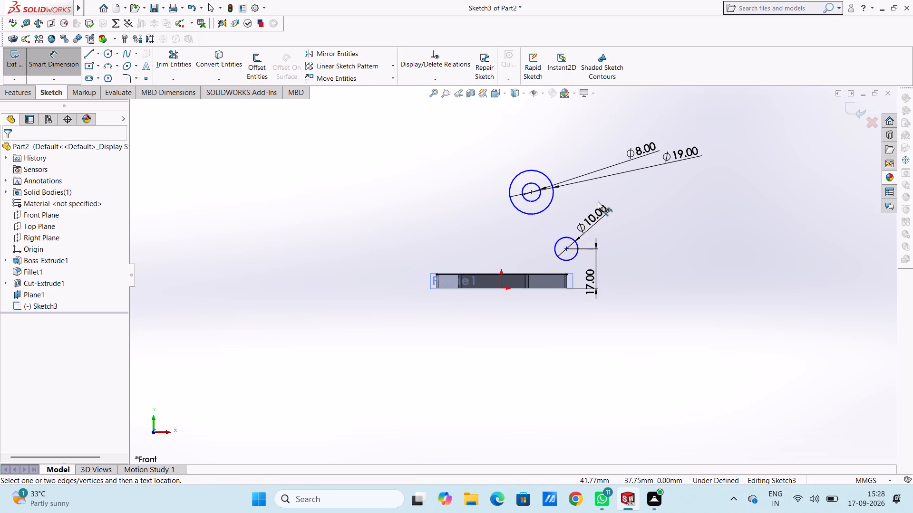
pyautogui.click(532, 192)
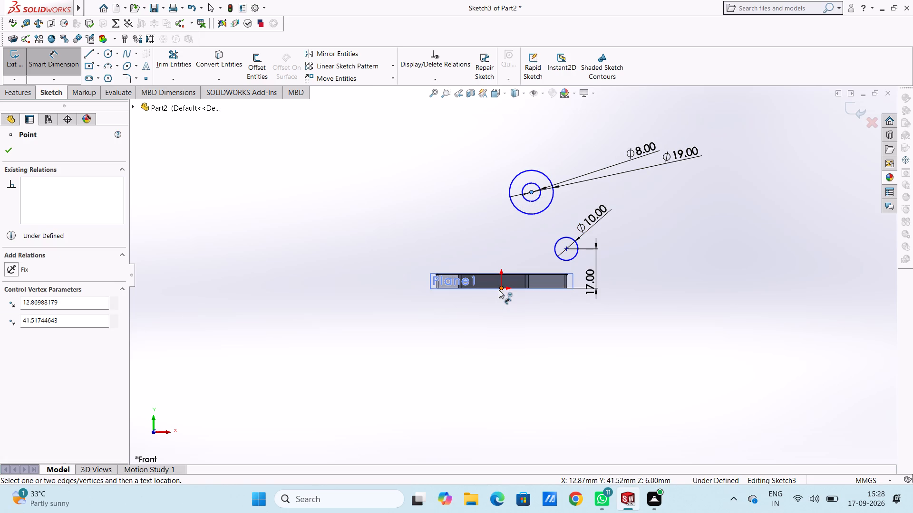
pyautogui.click(501, 288)
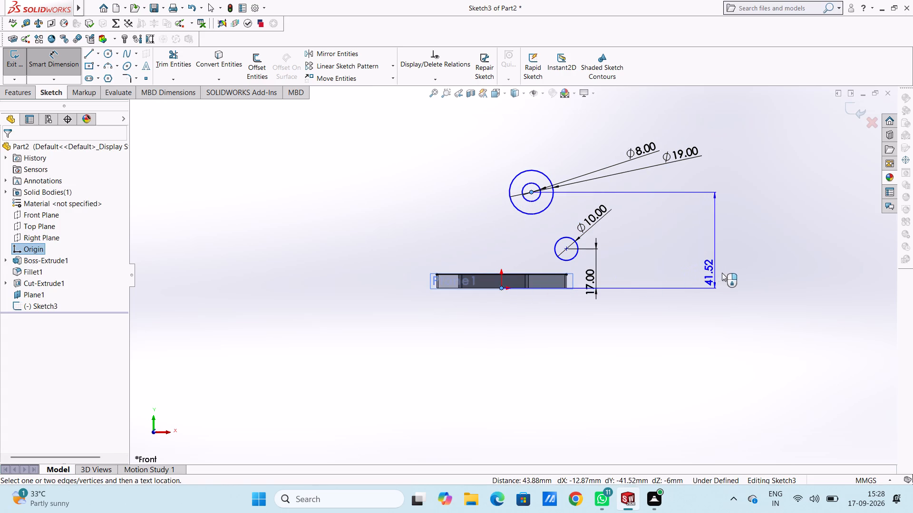
pyautogui.click(744, 271)
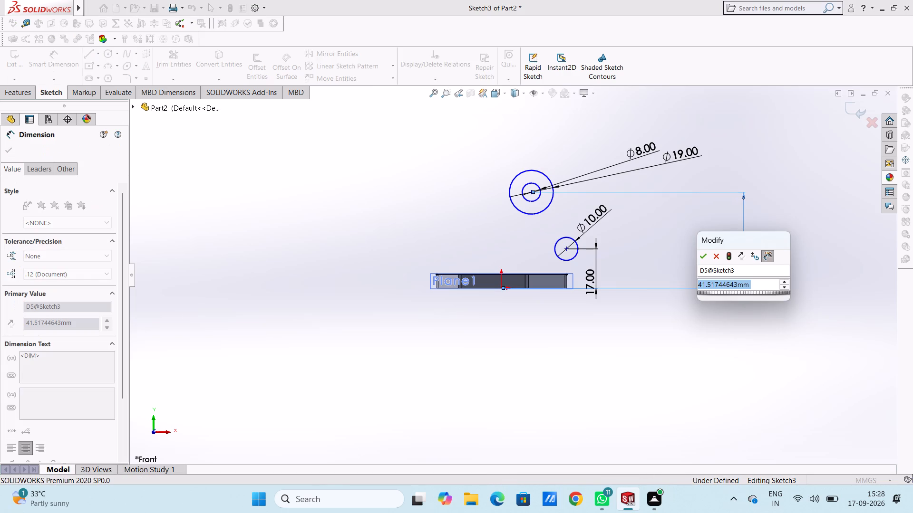
pyautogui.write('41.')
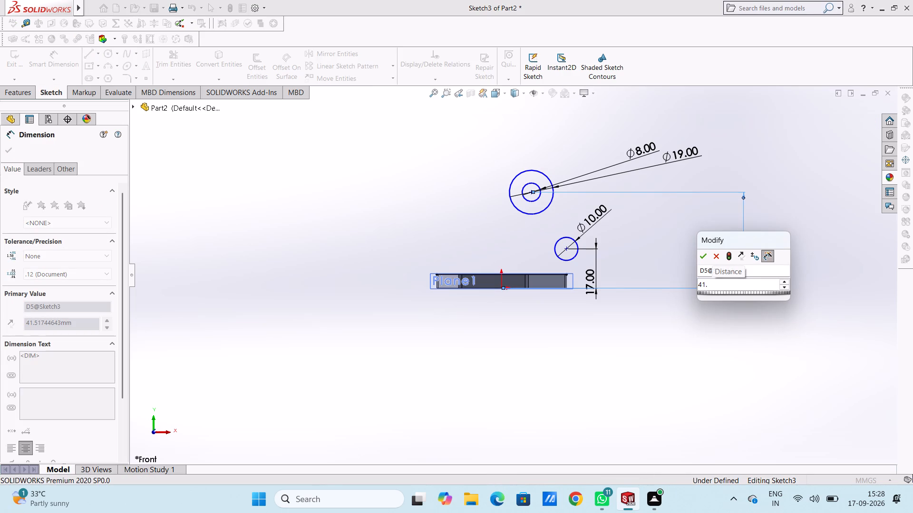
pyautogui.press('5')
pyautogui.press('Return')
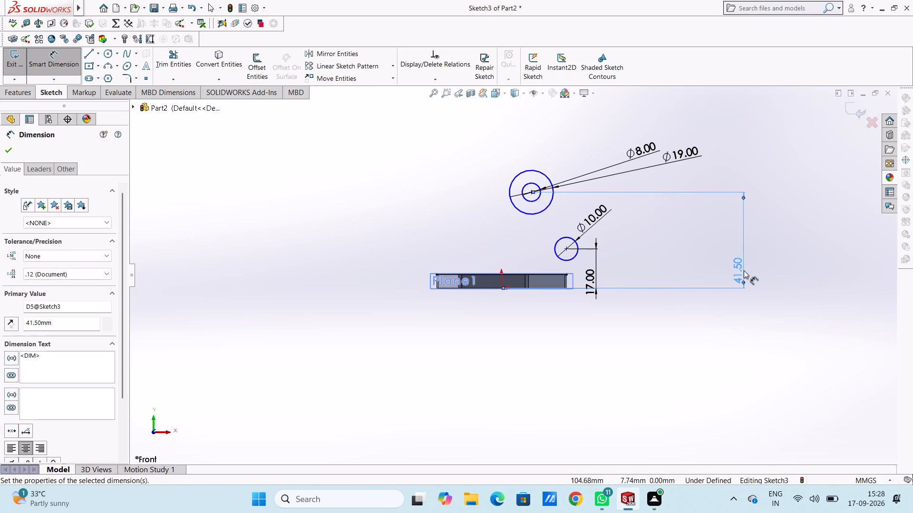
pyautogui.click(699, 246)
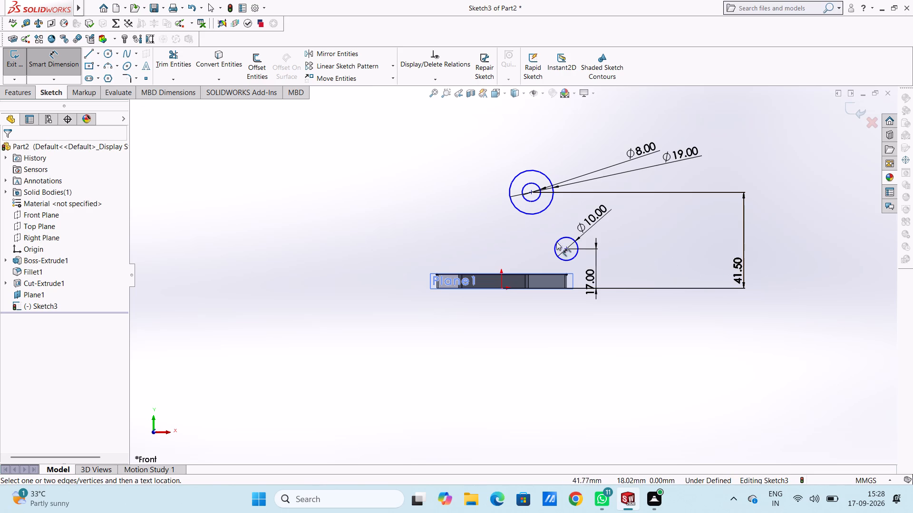
# Dimension the 19 mm circle's centre horizontally from the plate's left vertical edge and set the distance to 39.50 mm.
pyautogui.scroll(-3, 531, 237)
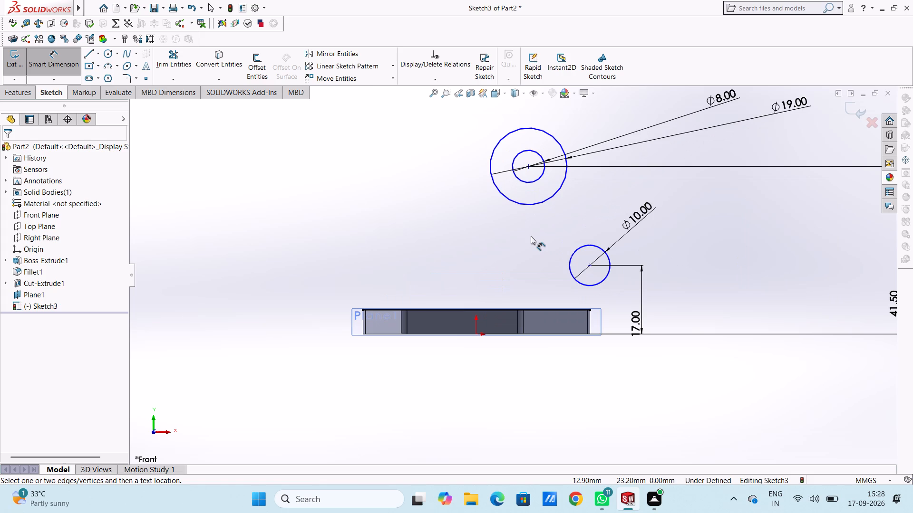
pyautogui.click(362, 310)
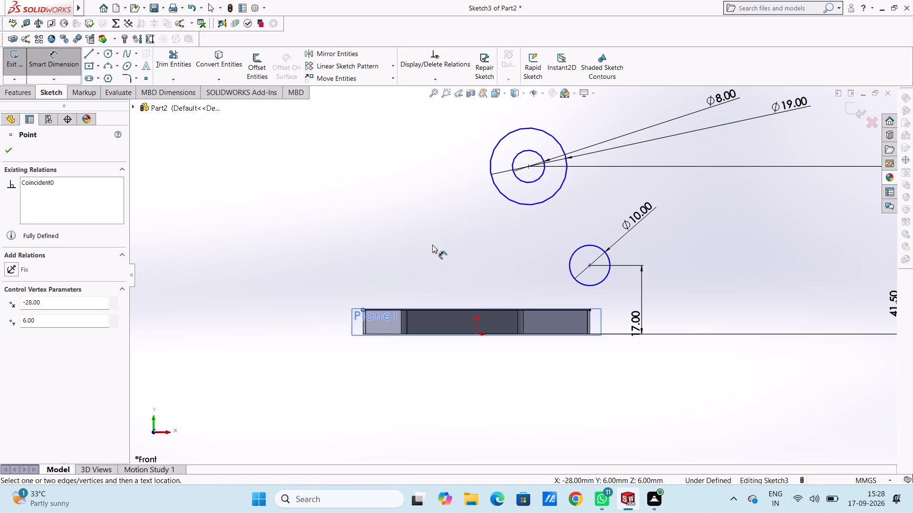
pyautogui.press('Escape')
pyautogui.scroll(-4, 364, 325)
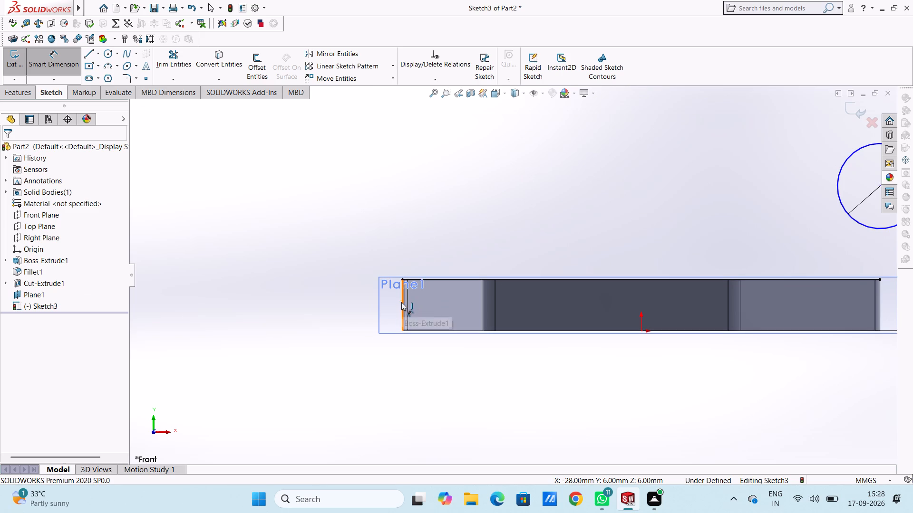
pyautogui.click(401, 302)
pyautogui.scroll(8, 466, 228)
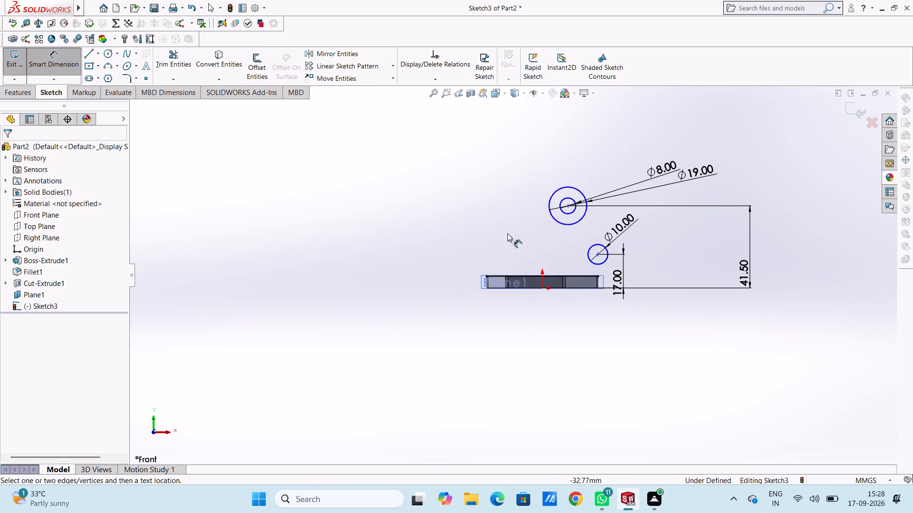
pyautogui.click(567, 206)
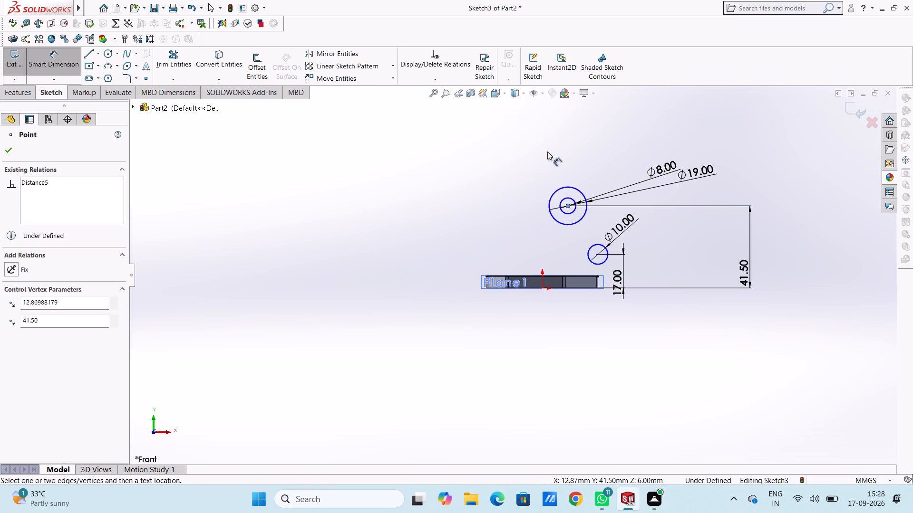
pyautogui.scroll(-16, 497, 272)
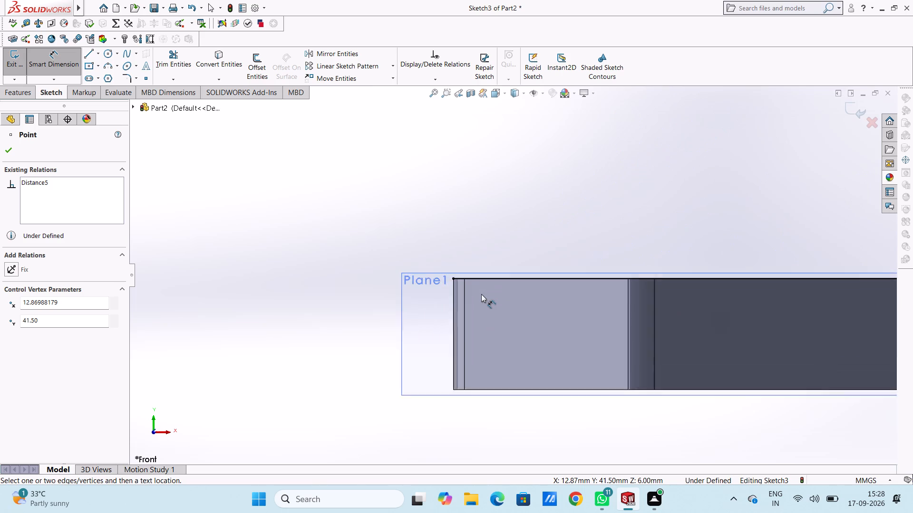
pyautogui.scroll(-6, 481, 294)
pyautogui.click(447, 314)
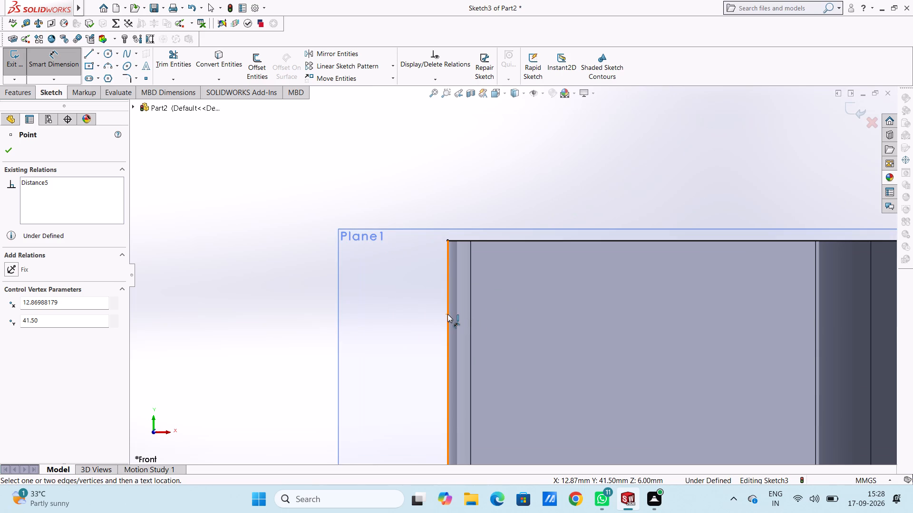
pyautogui.scroll(7, 486, 164)
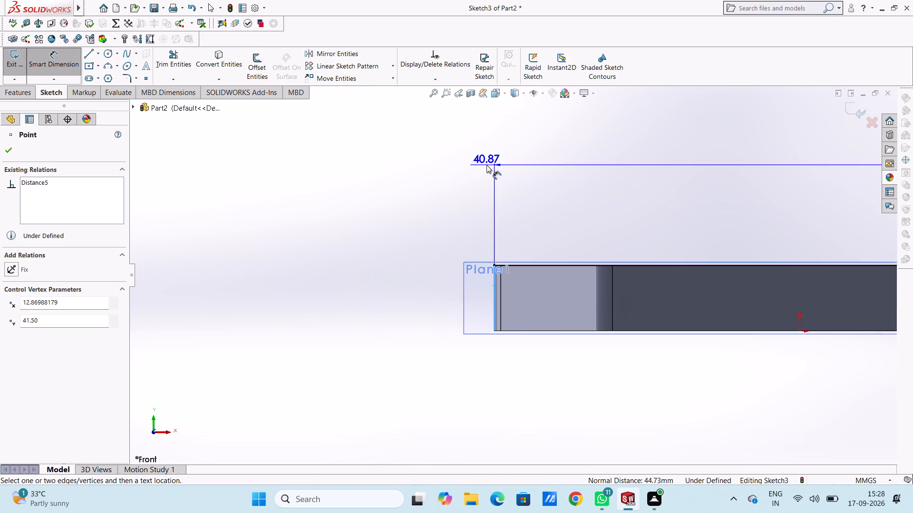
pyautogui.scroll(10, 486, 165)
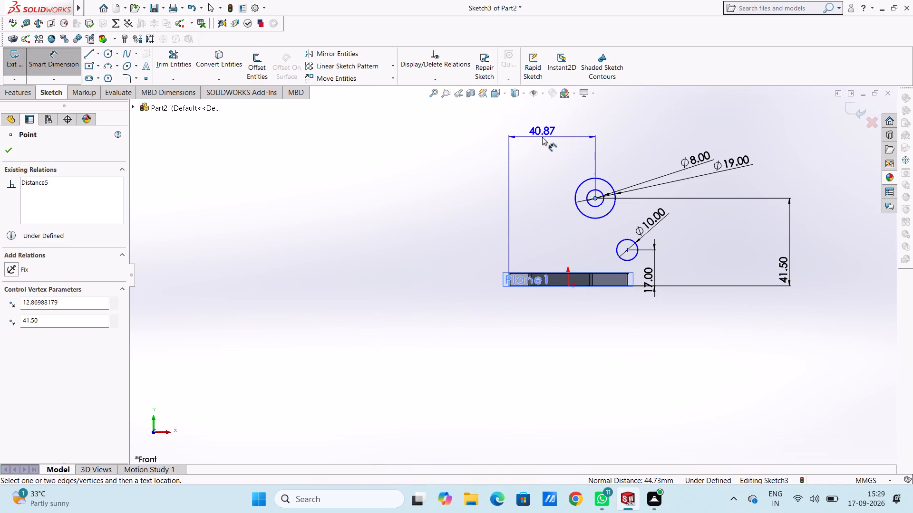
pyautogui.click(542, 144)
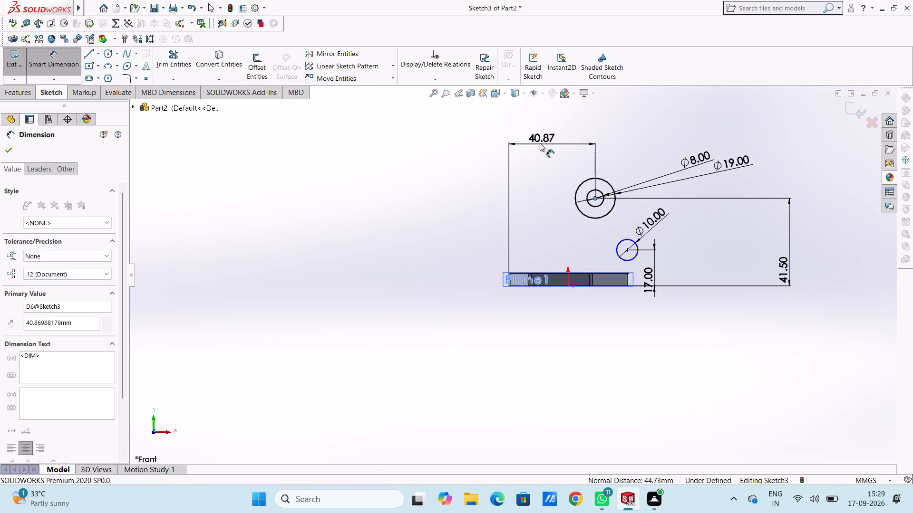
pyautogui.write('39')
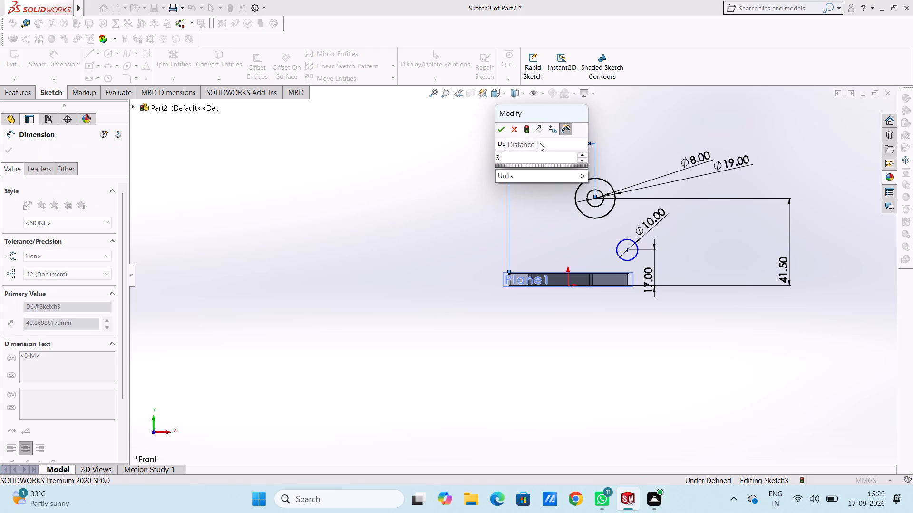
pyautogui.write('.50')
pyautogui.press('Return')
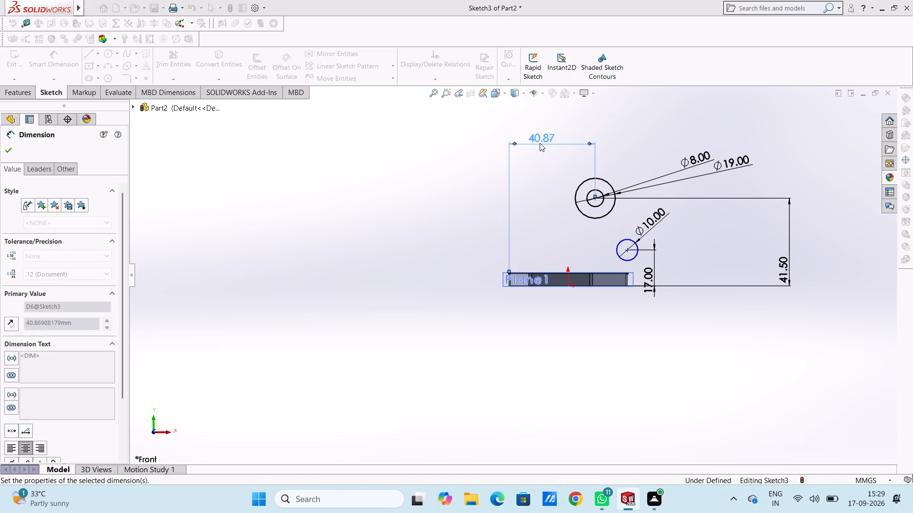
pyautogui.click(454, 167)
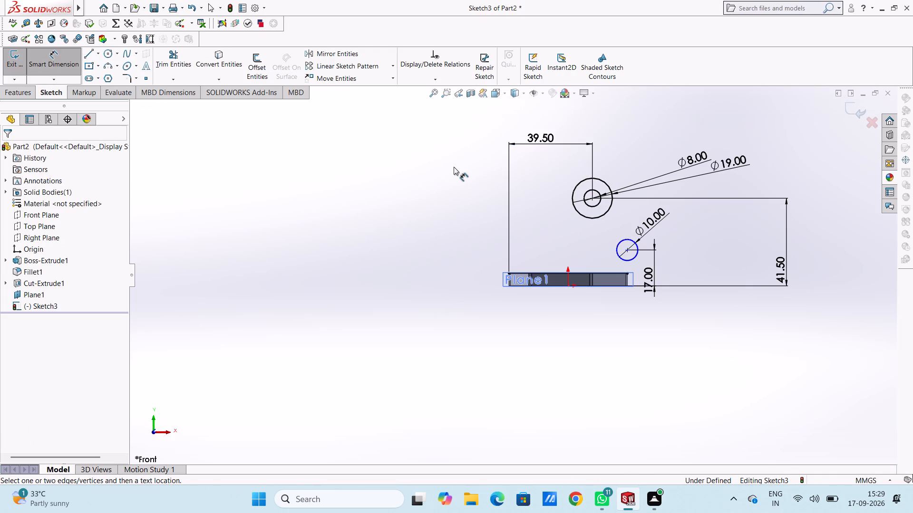
# Dimension the 10 mm circle's centre horizontally from the origin, keeping its drawn distance.
pyautogui.scroll(-6, 633, 254)
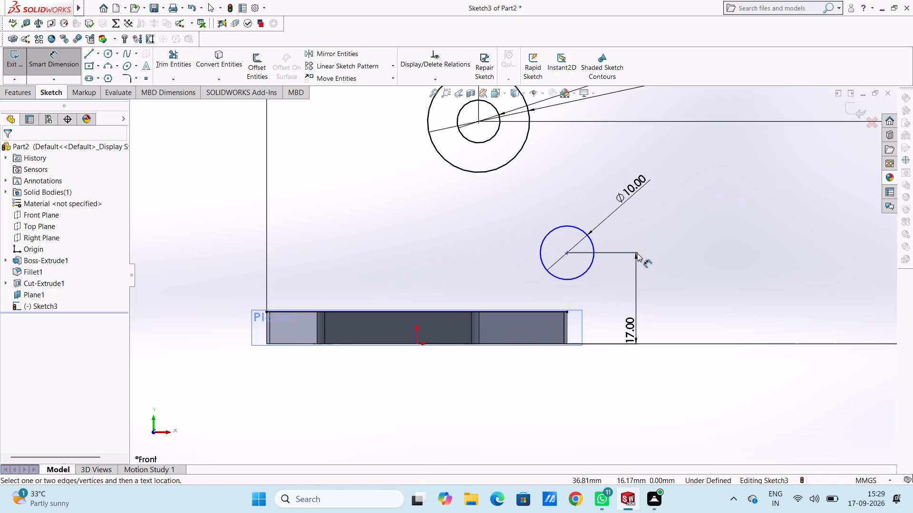
pyautogui.click(567, 253)
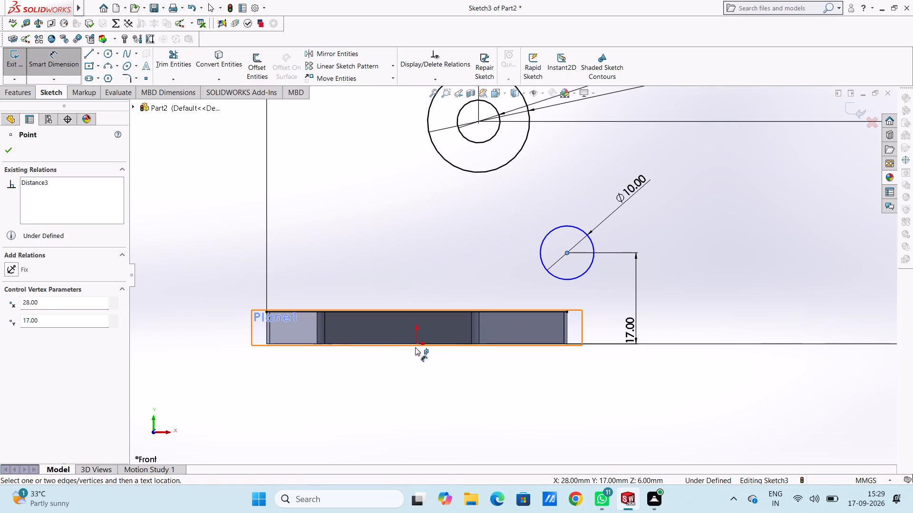
pyautogui.click(417, 345)
pyautogui.scroll(4, 451, 393)
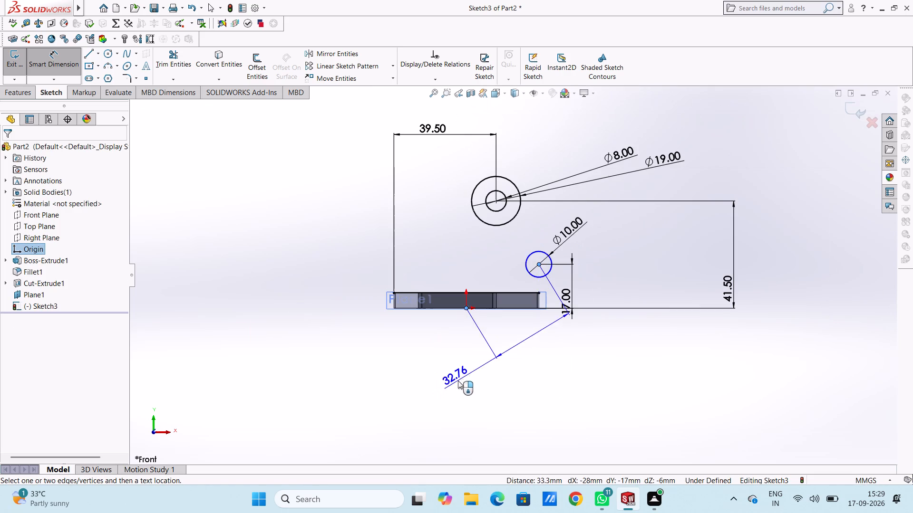
pyautogui.click(490, 402)
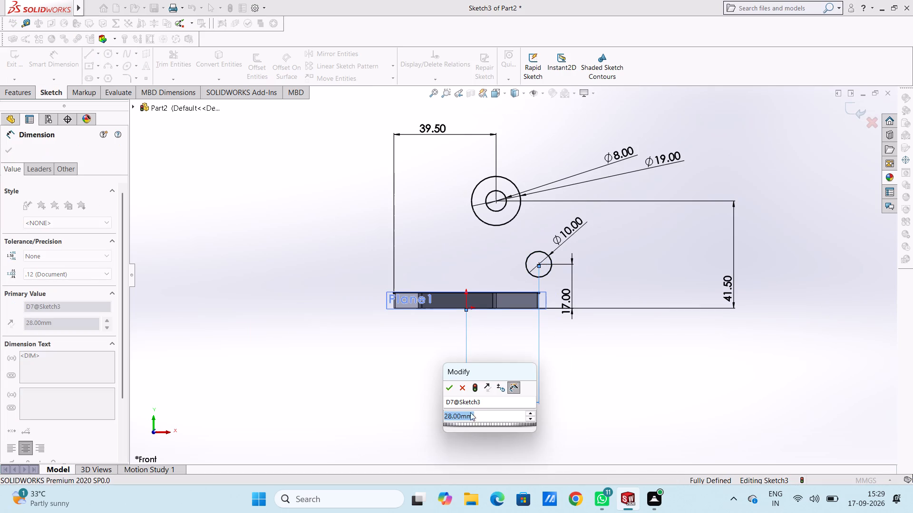
pyautogui.click(448, 389)
pyautogui.click(428, 385)
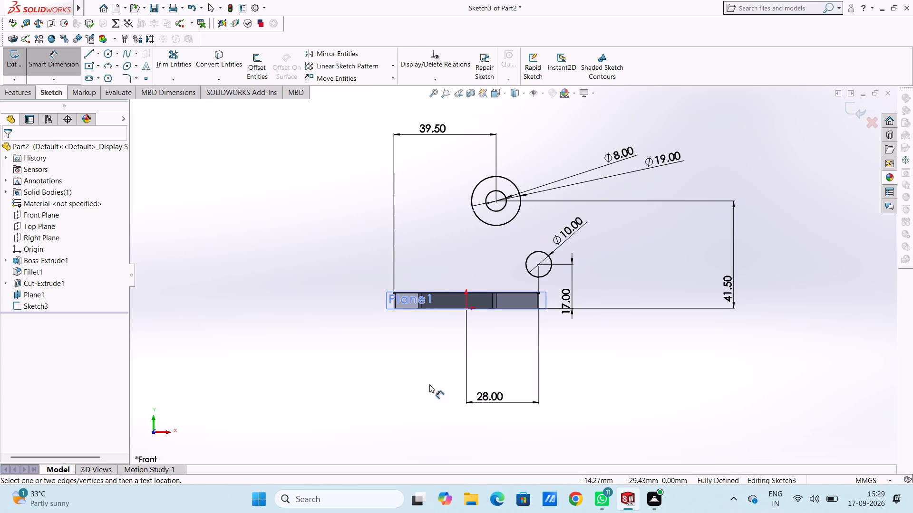
pyautogui.press('Escape')
pyautogui.press('Escape')
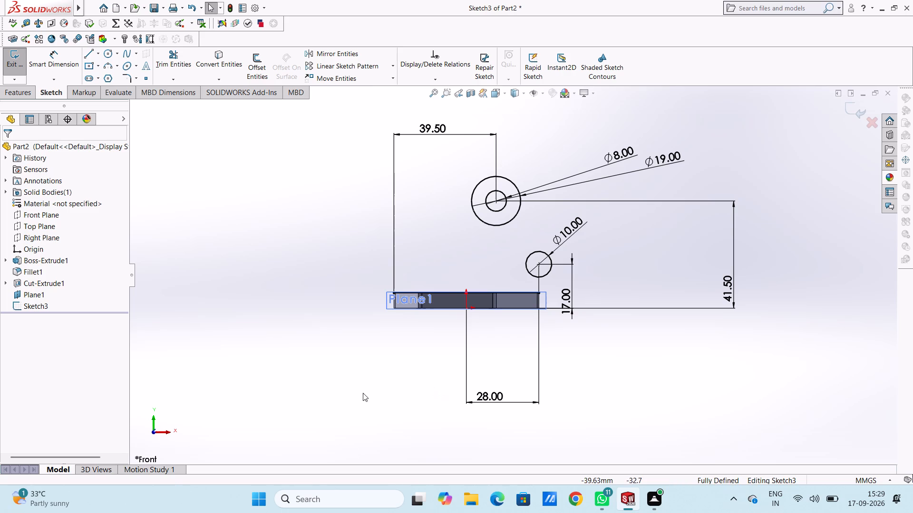
# Sketch two concentric circles of radius 5 mm and 9.5 mm, centred about 14.6 mm left of and 29.1 mm above the origin.
pyautogui.scroll(-2, 399, 320)
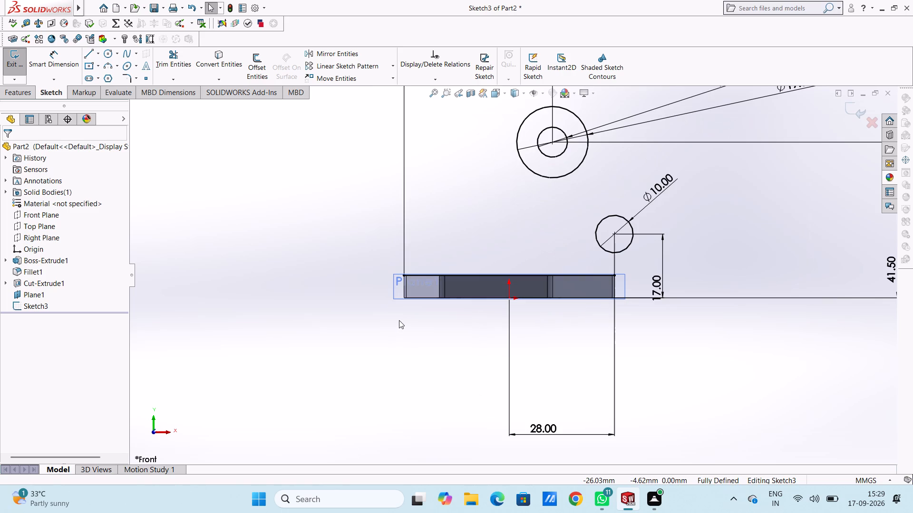
pyautogui.scroll(2, 399, 320)
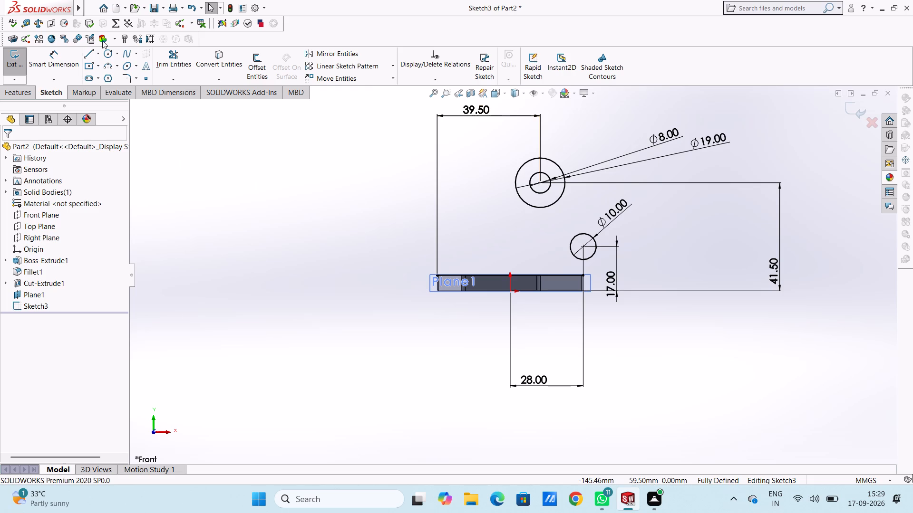
pyautogui.click(108, 56)
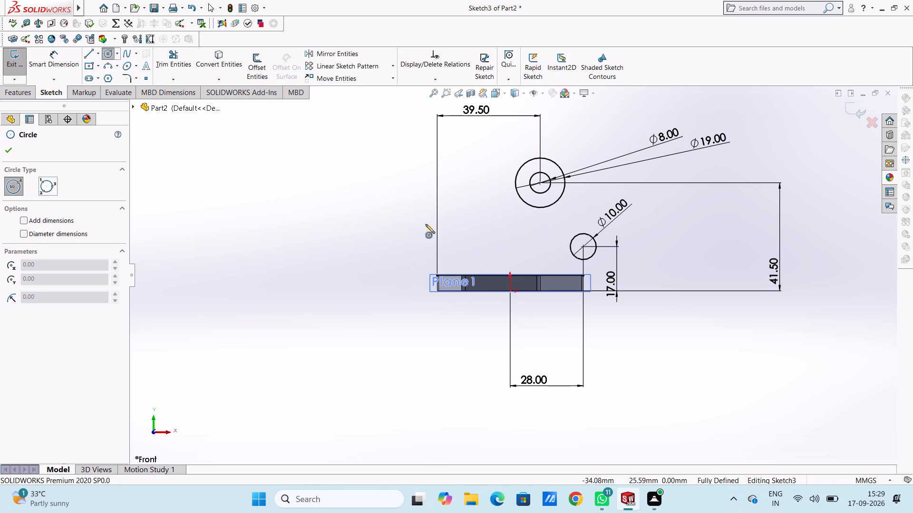
pyautogui.click(472, 215)
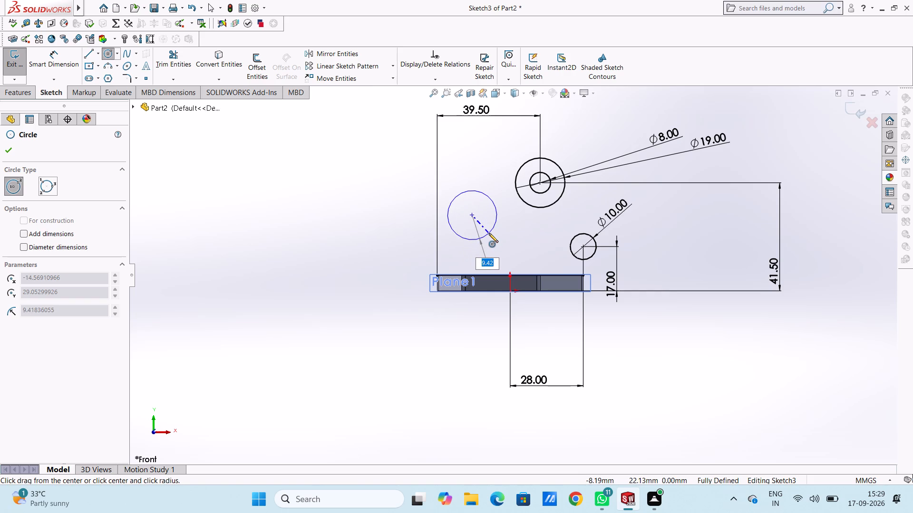
pyautogui.press('5')
pyautogui.press('Return')
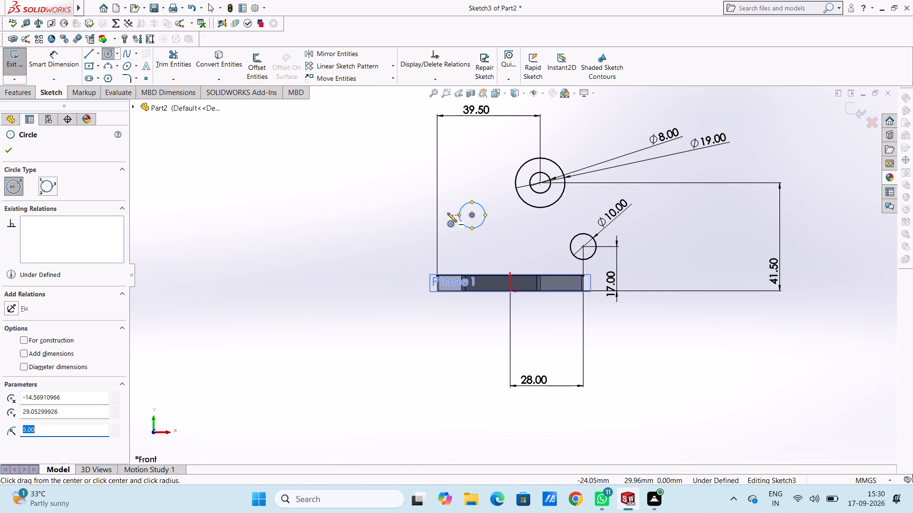
pyautogui.click(472, 213)
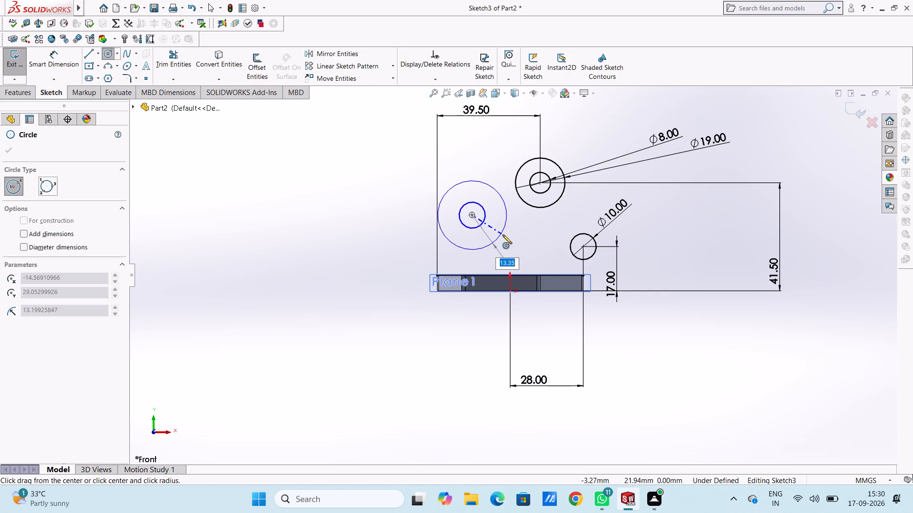
pyautogui.write('9.5')
pyautogui.press('Return')
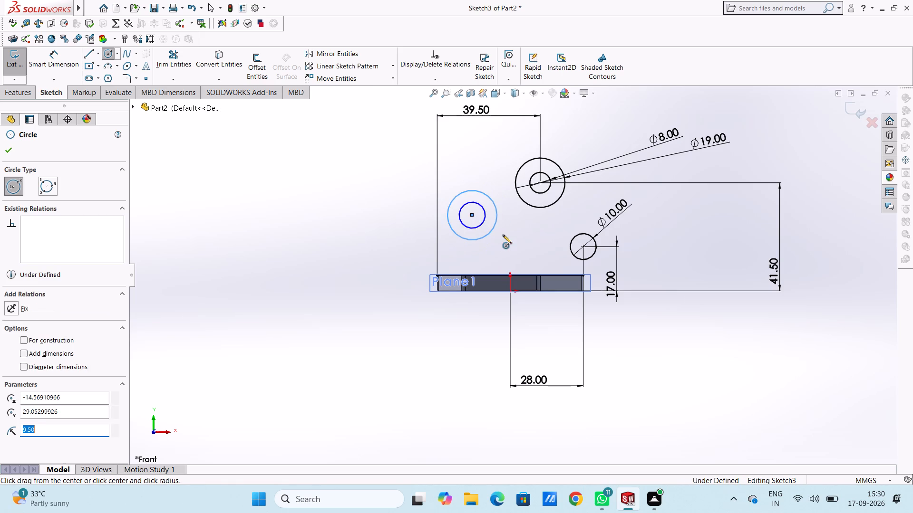
pyautogui.press('Escape')
pyautogui.press('Escape')
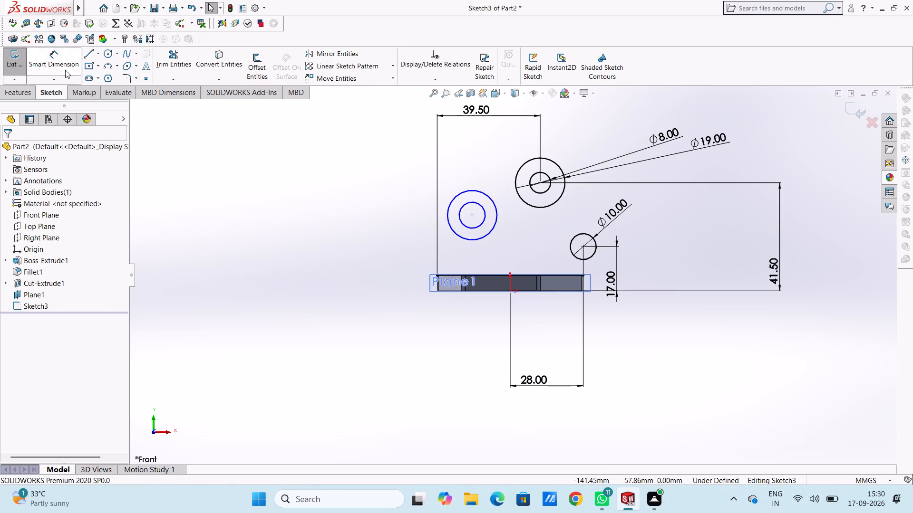
# Dimension the diameters of the new outer and inner concentric circles, keeping their drawn values.
pyautogui.click(64, 64)
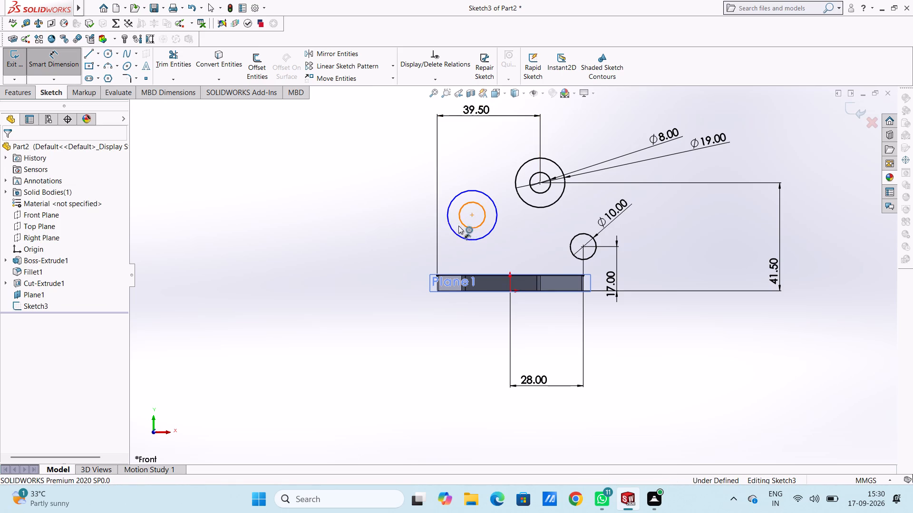
pyautogui.click(449, 224)
pyautogui.click(211, 148)
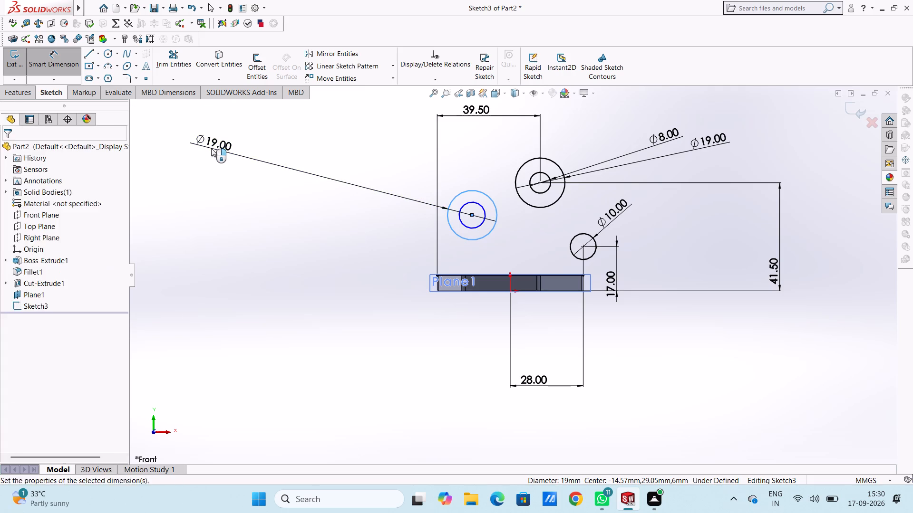
pyautogui.click(169, 136)
pyautogui.click(181, 182)
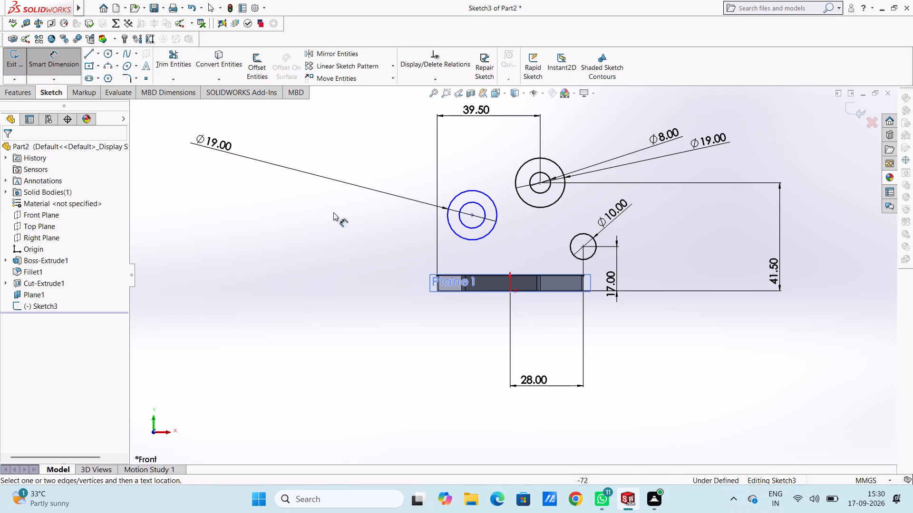
pyautogui.click(462, 222)
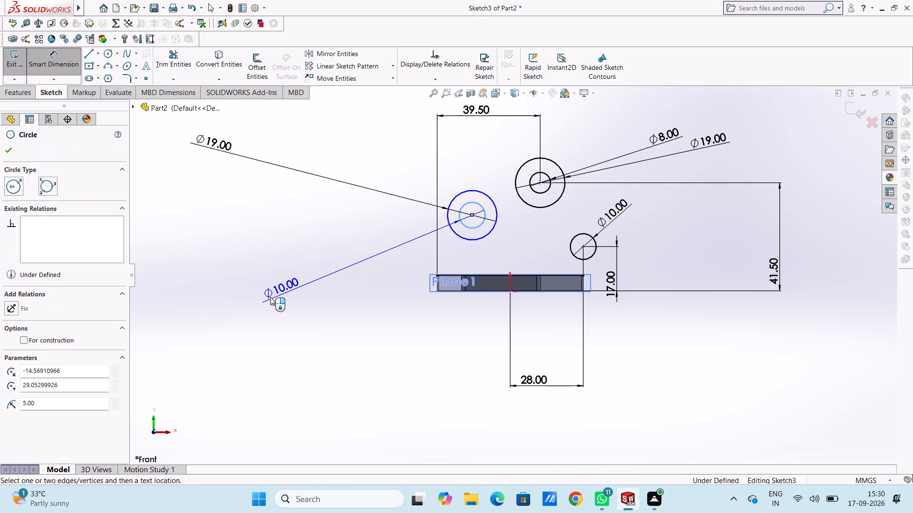
pyautogui.click(269, 297)
pyautogui.click(223, 281)
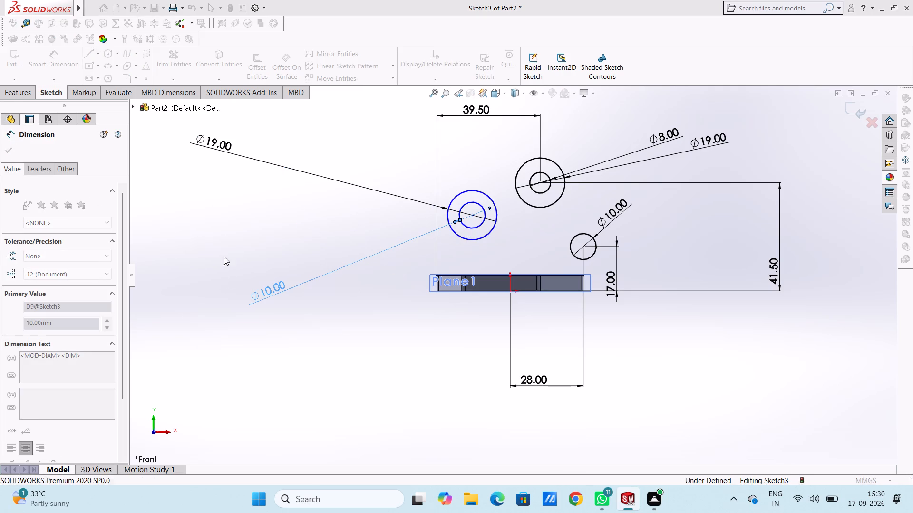
pyautogui.click(225, 230)
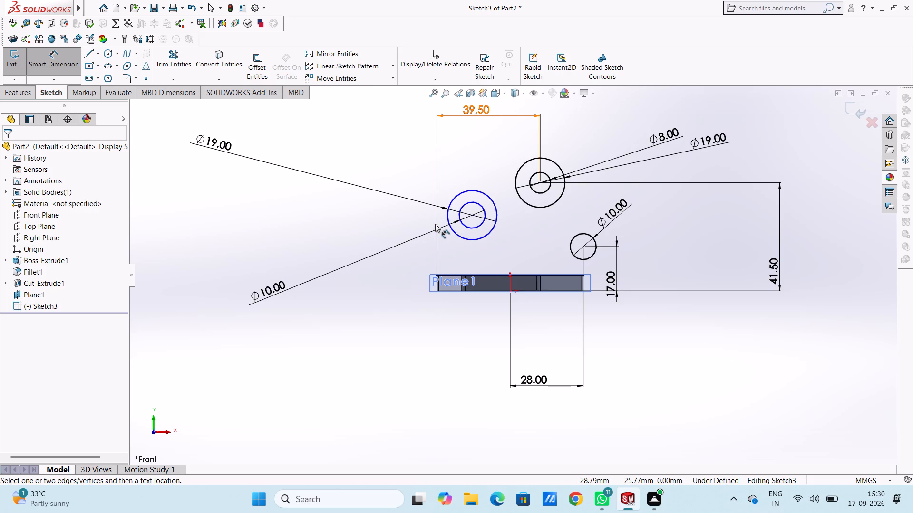
# Dimension the centre of the concentric 10 mm and 19 mm circles horizontally from the plate's left vertical edge and set it to 12 mm.
pyautogui.scroll(-6, 500, 237)
pyautogui.scroll(-5, 418, 304)
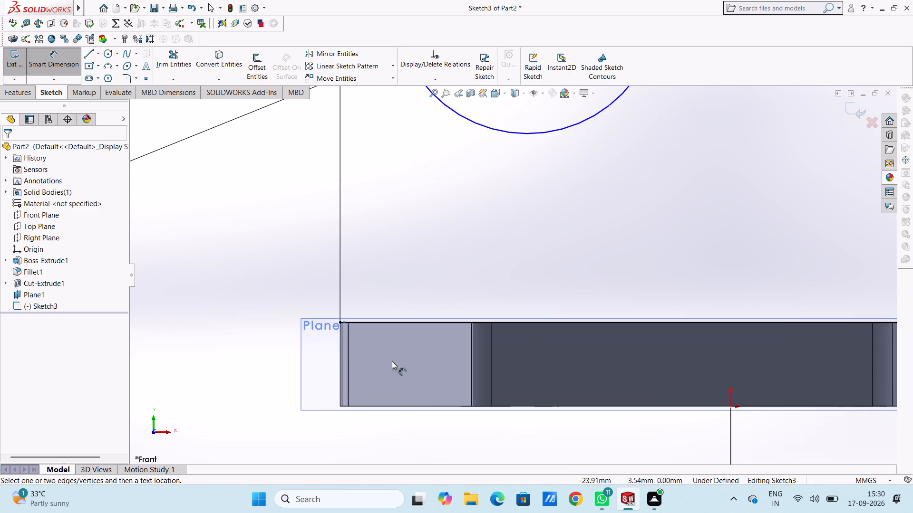
pyautogui.click(339, 360)
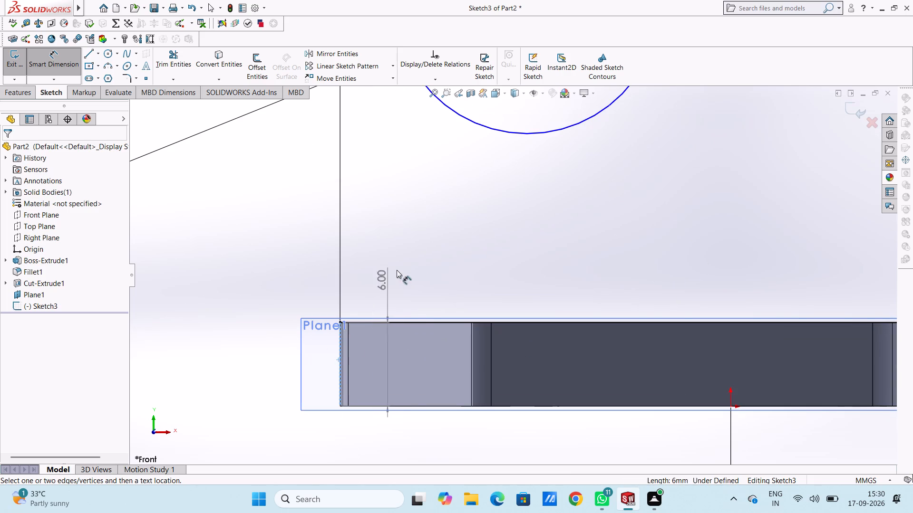
pyautogui.scroll(4, 429, 235)
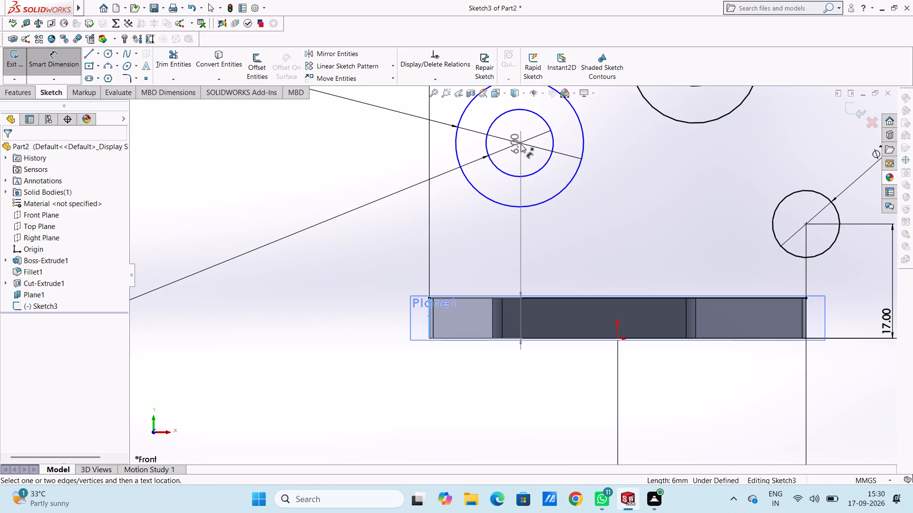
pyautogui.click(521, 143)
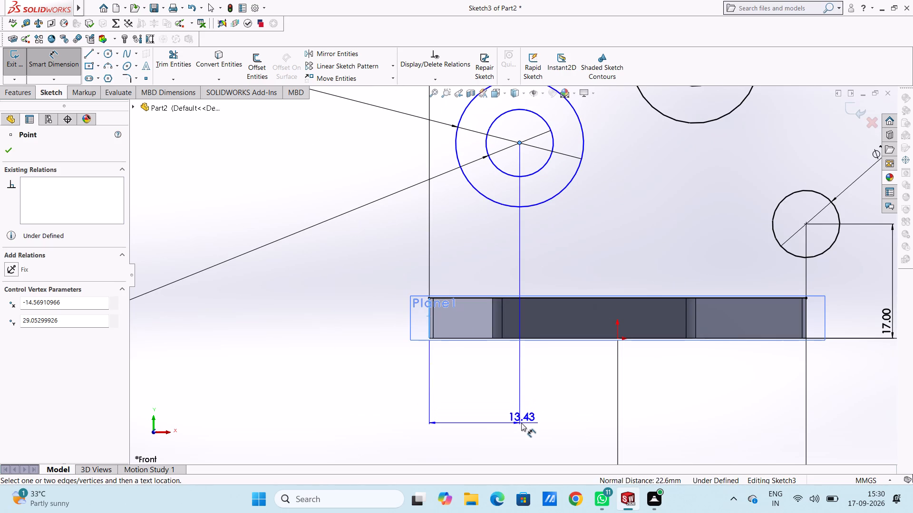
pyautogui.click(521, 423)
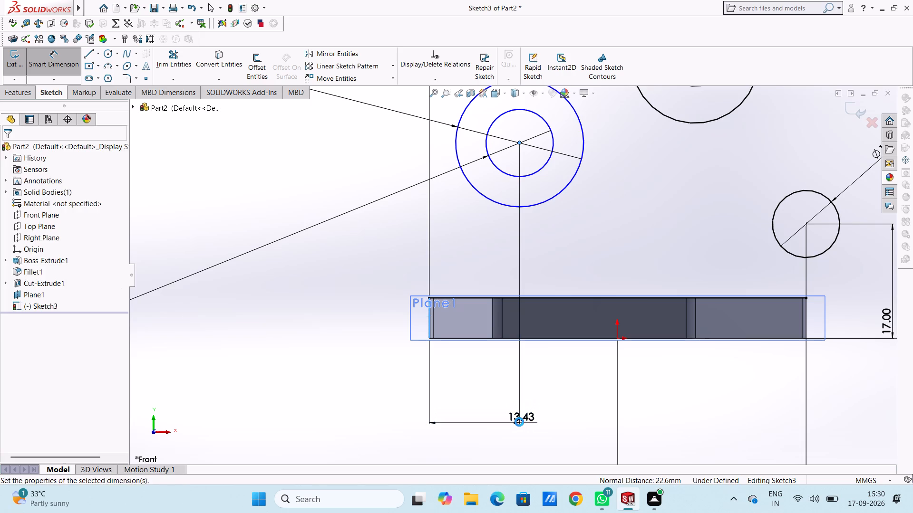
pyautogui.write('12')
pyautogui.press('Return')
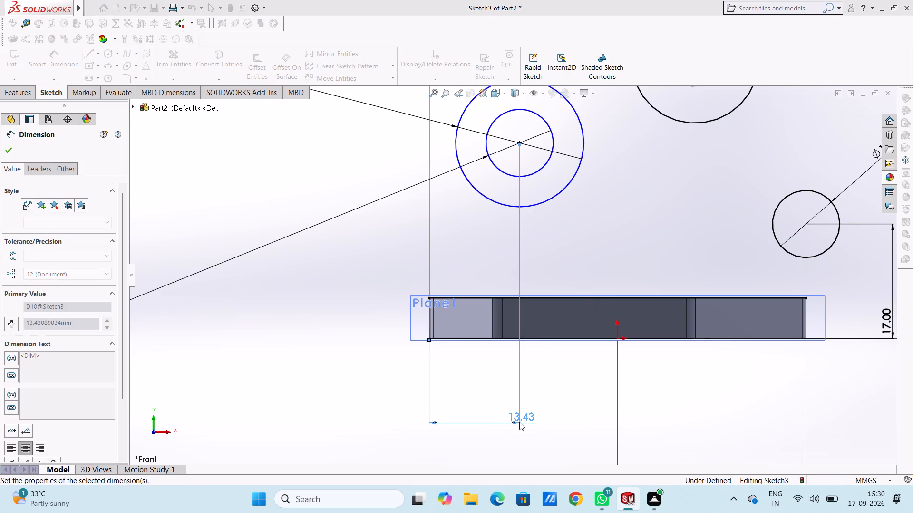
pyautogui.click(533, 391)
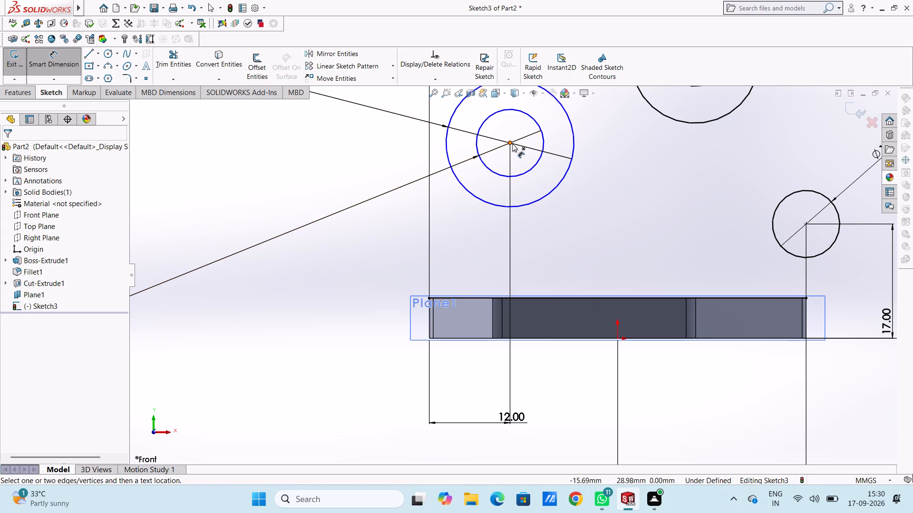
# Dimension the vertical distance between the centres of the two concentric circle pairs and set it to 13 mm.
pyautogui.scroll(6, 512, 143)
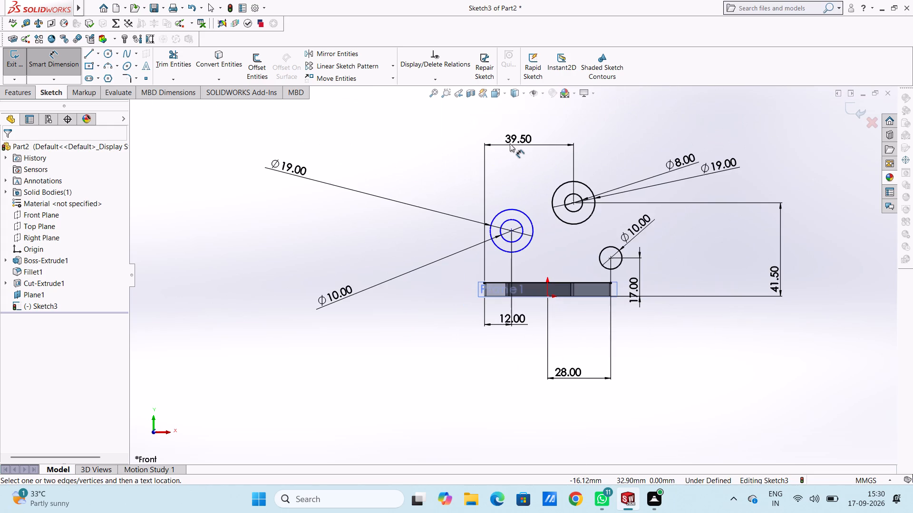
pyautogui.click(574, 203)
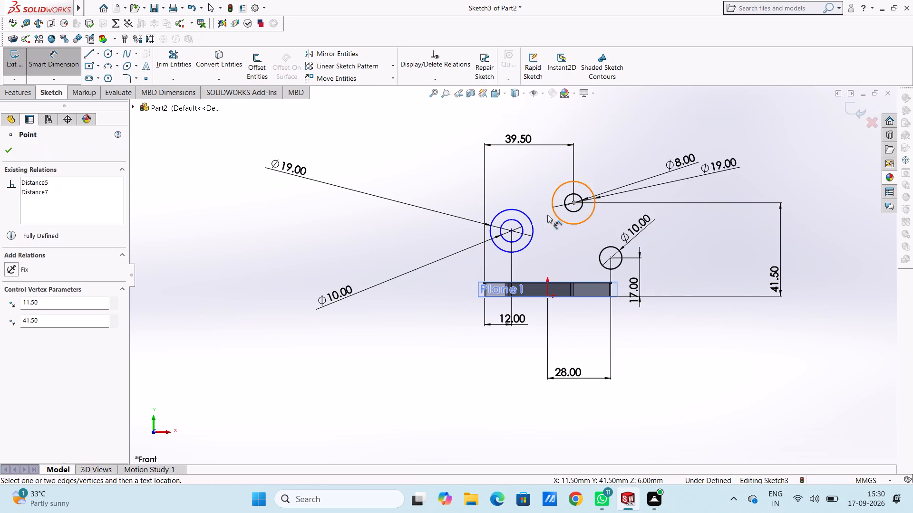
pyautogui.click(513, 233)
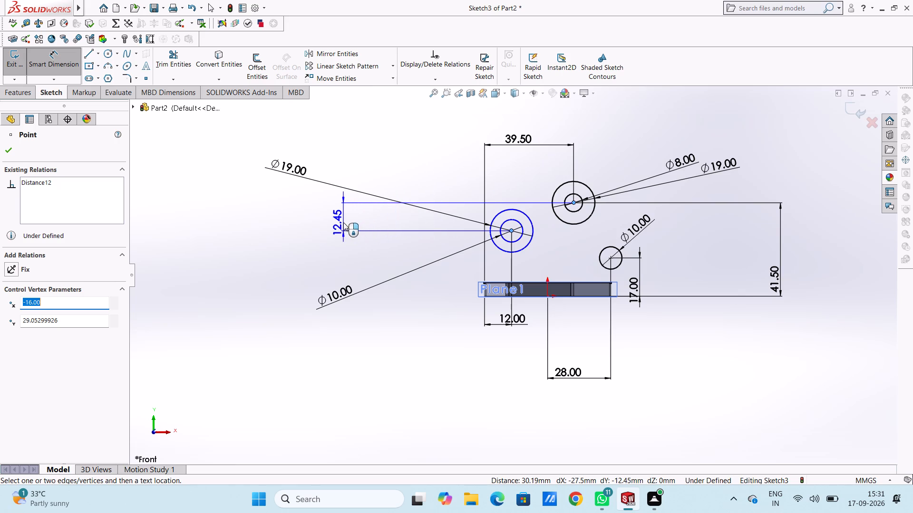
pyautogui.click(343, 223)
pyautogui.write('13')
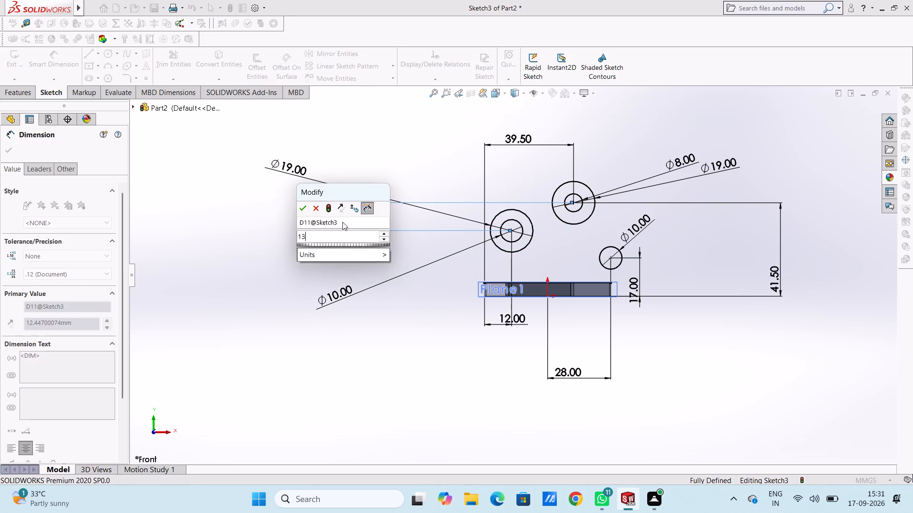
pyautogui.press('Return')
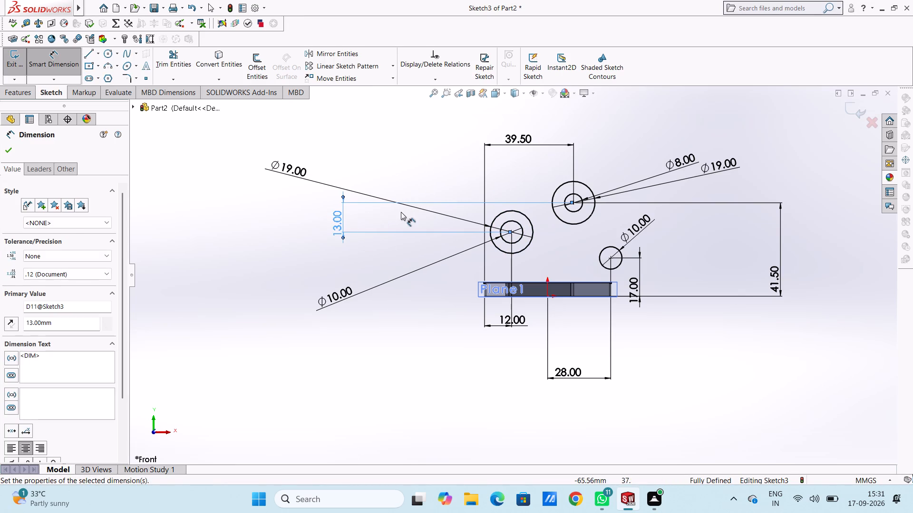
pyautogui.click(401, 212)
pyautogui.press('Escape')
pyautogui.press('Escape')
pyautogui.press('Escape')
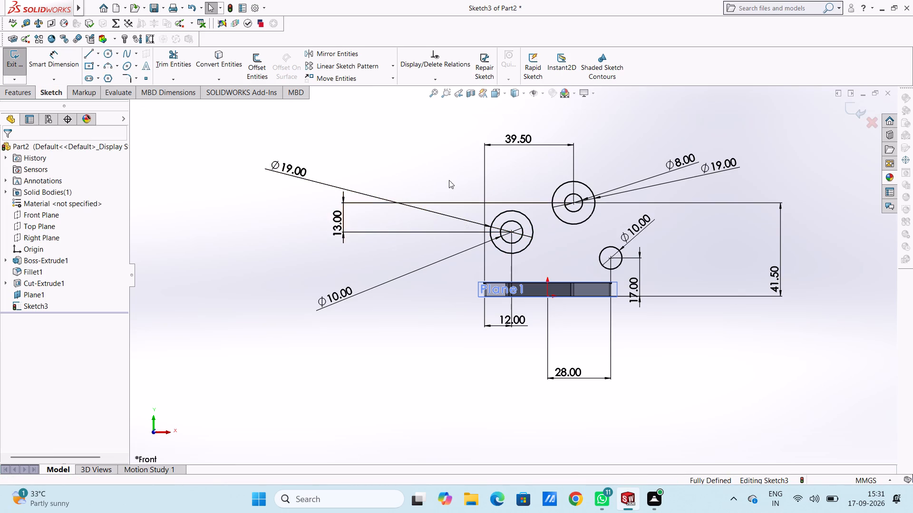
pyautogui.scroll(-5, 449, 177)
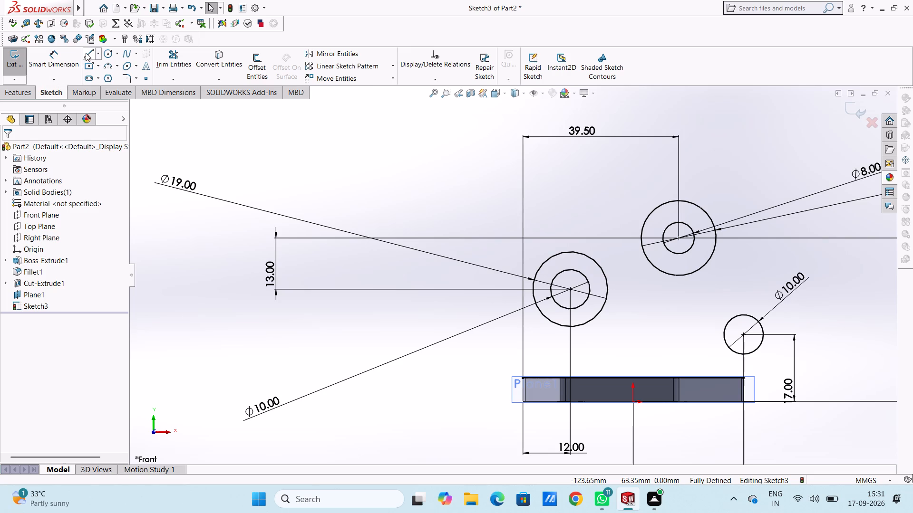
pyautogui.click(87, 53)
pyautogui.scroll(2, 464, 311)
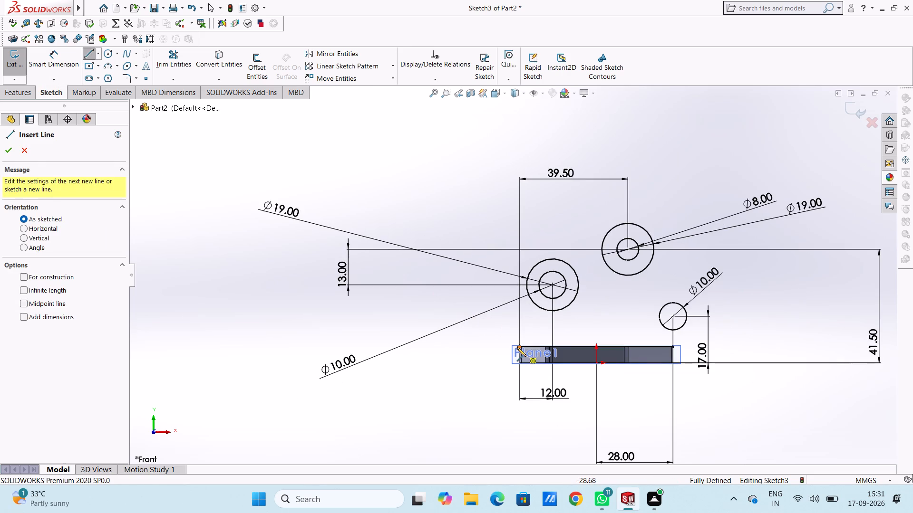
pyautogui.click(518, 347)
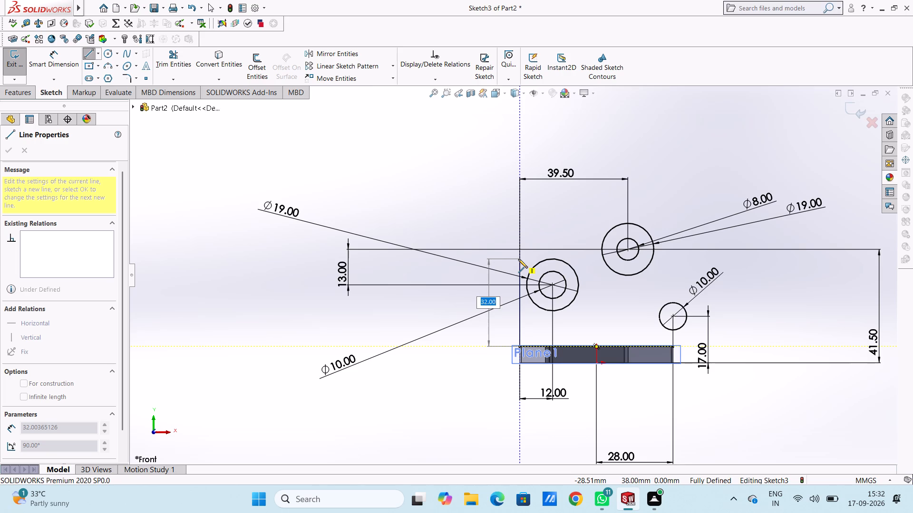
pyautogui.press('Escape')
# Set the vertical distance between the centres of the two concentric circle pairs to 15 mm.
pyautogui.doubleClick(350, 279)
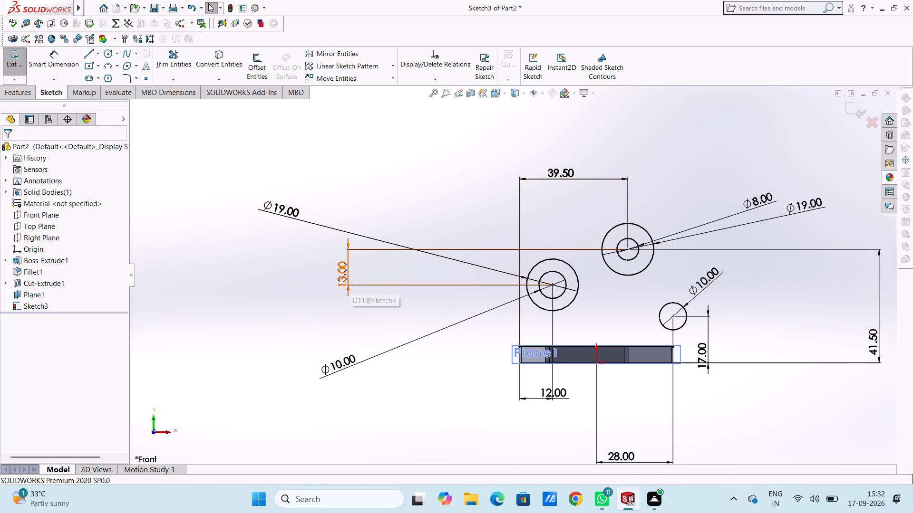
pyautogui.write('15')
pyautogui.press('Return')
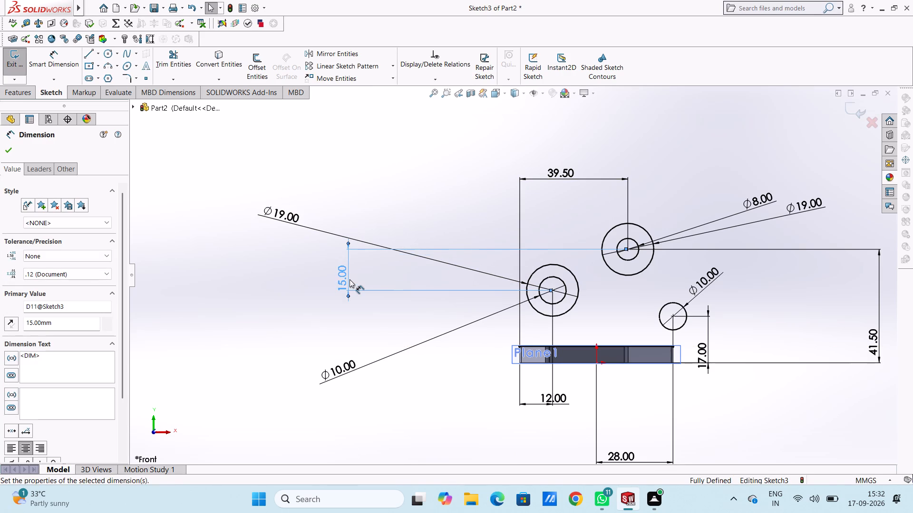
pyautogui.click(372, 180)
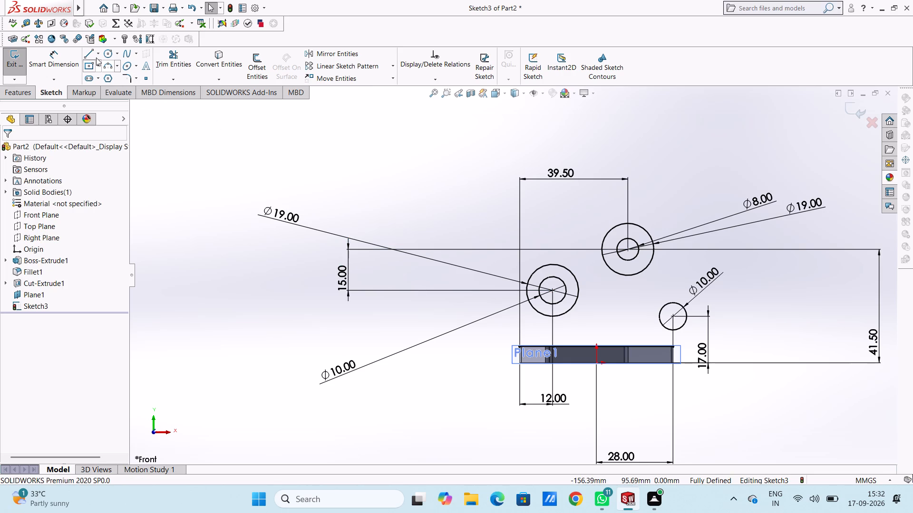
# Sketch a 32 mm vertical line up from the plate's upper left corner, continued by a horizontal line about 68.6 mm to the right.
pyautogui.click(96, 57)
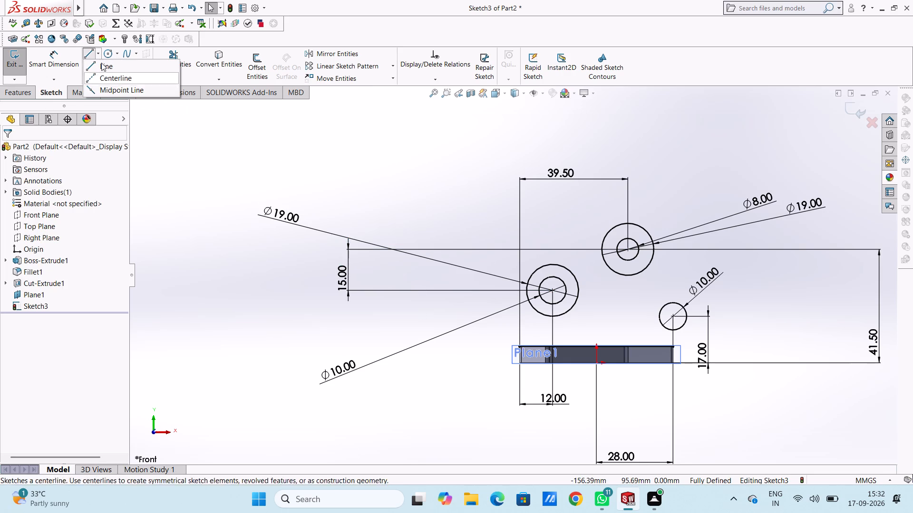
pyautogui.click(88, 51)
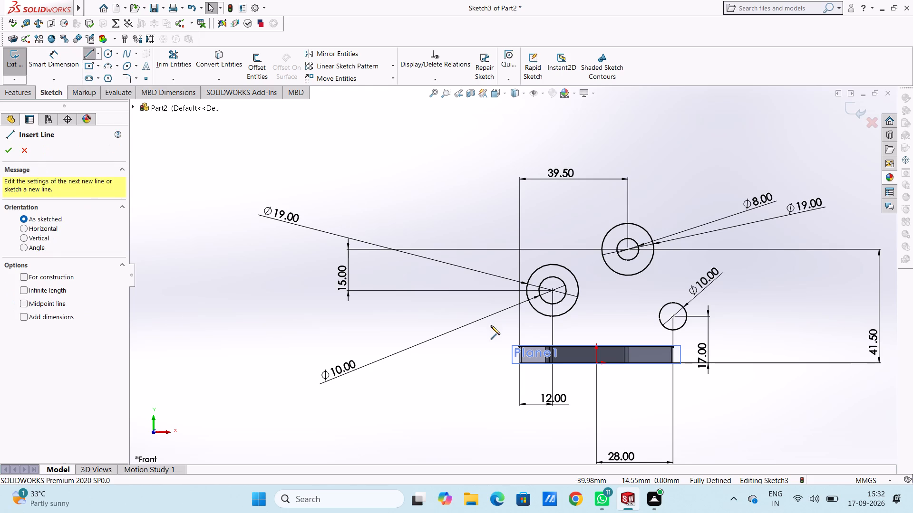
pyautogui.click(519, 347)
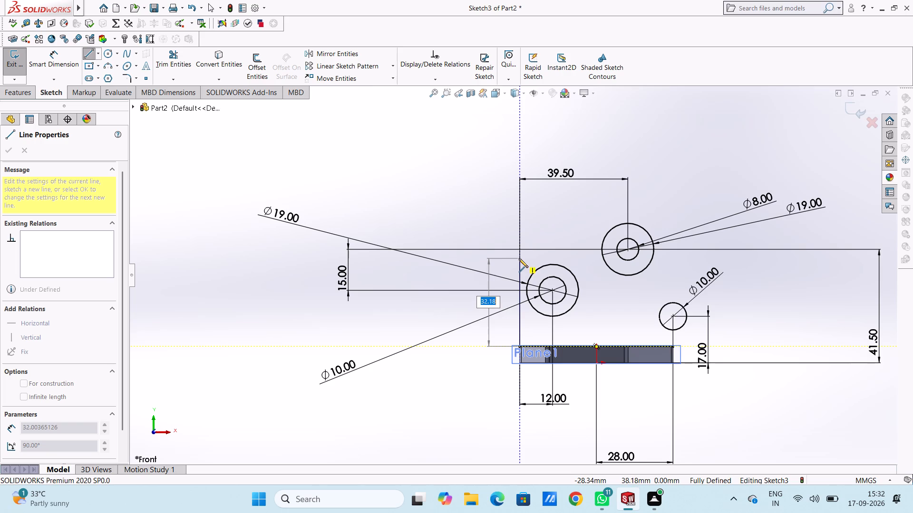
pyautogui.write('32')
pyautogui.press('Return')
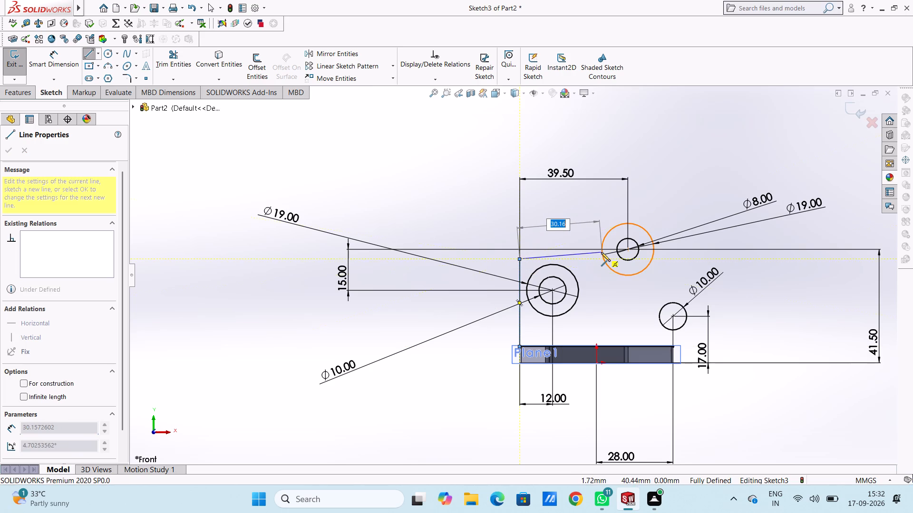
pyautogui.click(708, 258)
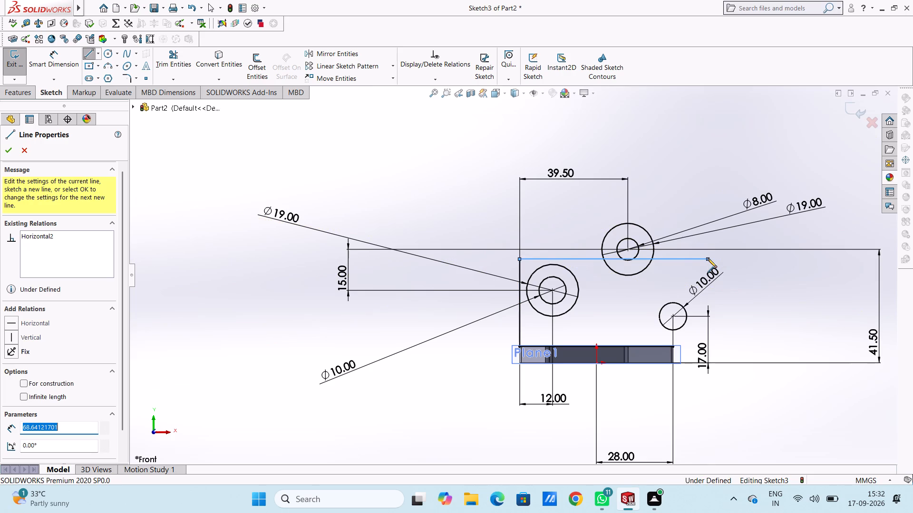
pyautogui.press('Escape')
pyautogui.press('Escape')
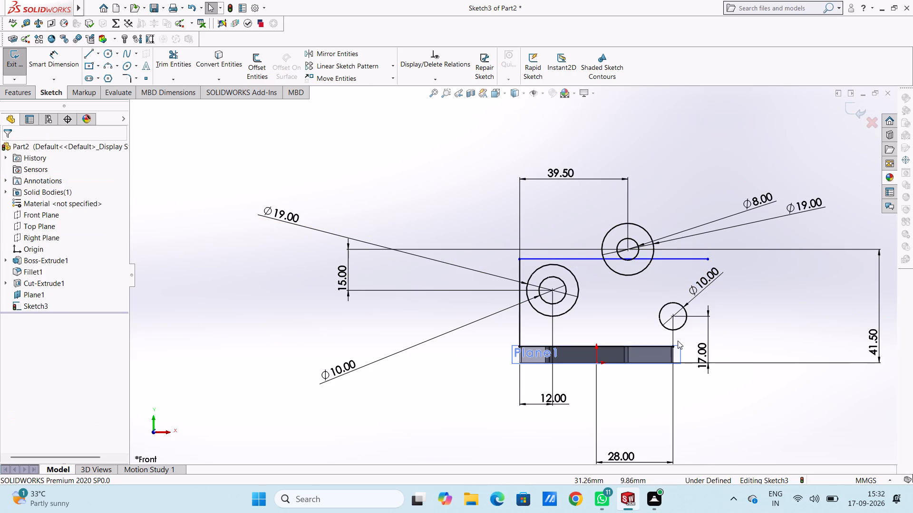
# Sketch a line about 9.8 mm long from the plate's upper right corner, tangent to the lower right of the single 10 mm circle.
pyautogui.scroll(-5, 670, 342)
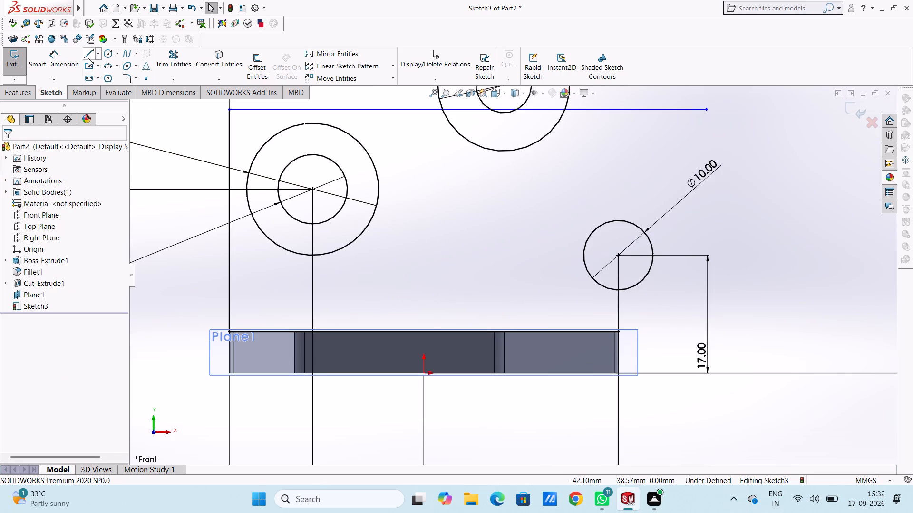
pyautogui.click(87, 55)
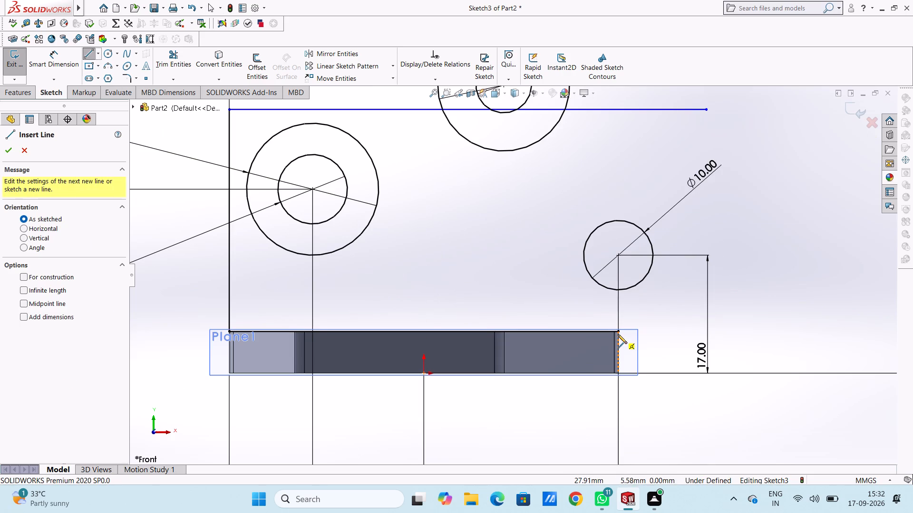
pyautogui.click(618, 332)
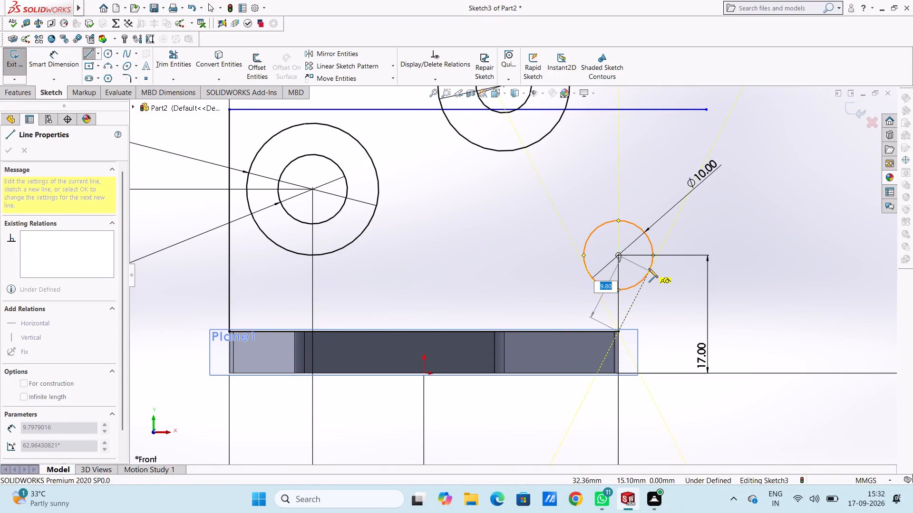
pyautogui.click(649, 268)
pyautogui.press('Escape')
pyautogui.press('Escape')
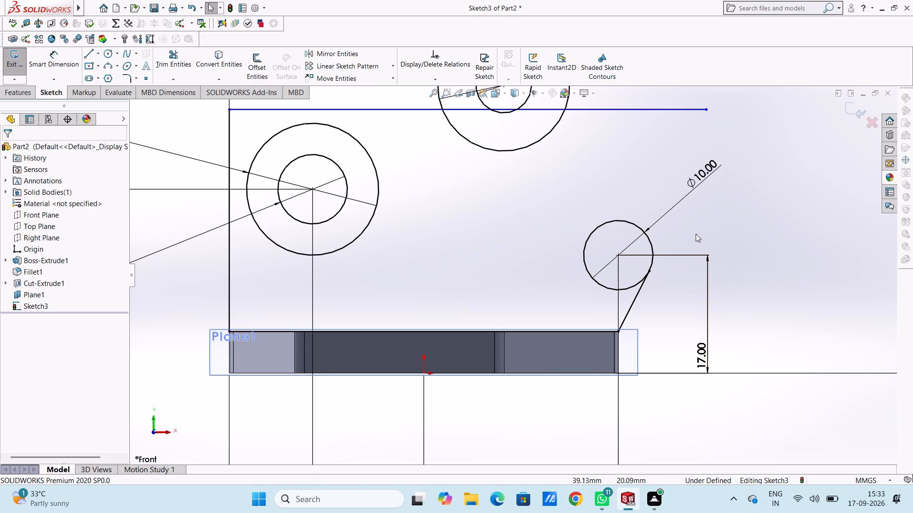
# Sketch a line about 17.7 mm long from the single 10 mm circle's top point to where the upper 19 mm circle crosses the horizontal line.
pyautogui.scroll(3, 696, 234)
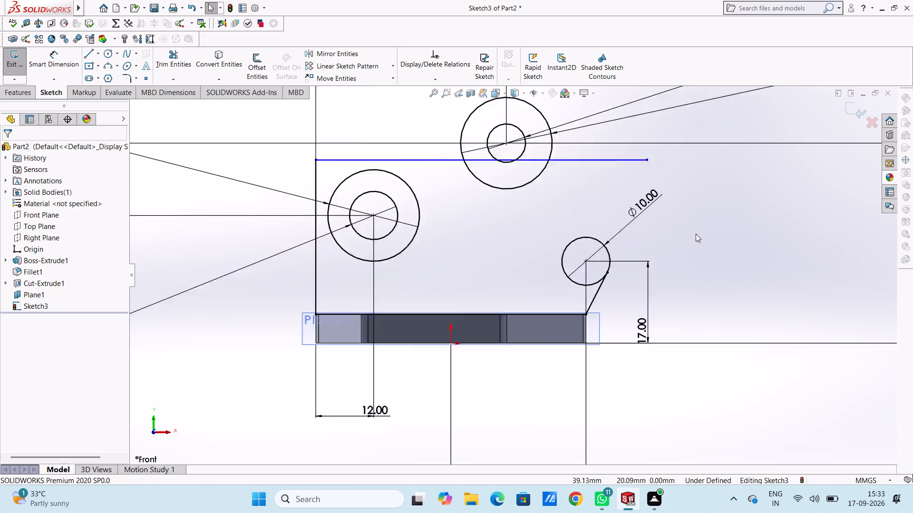
pyautogui.click(90, 56)
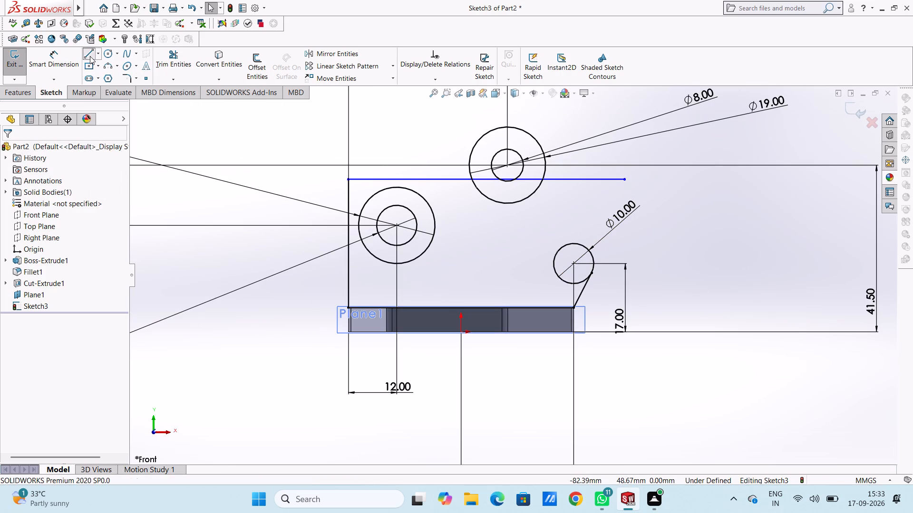
pyautogui.click(574, 243)
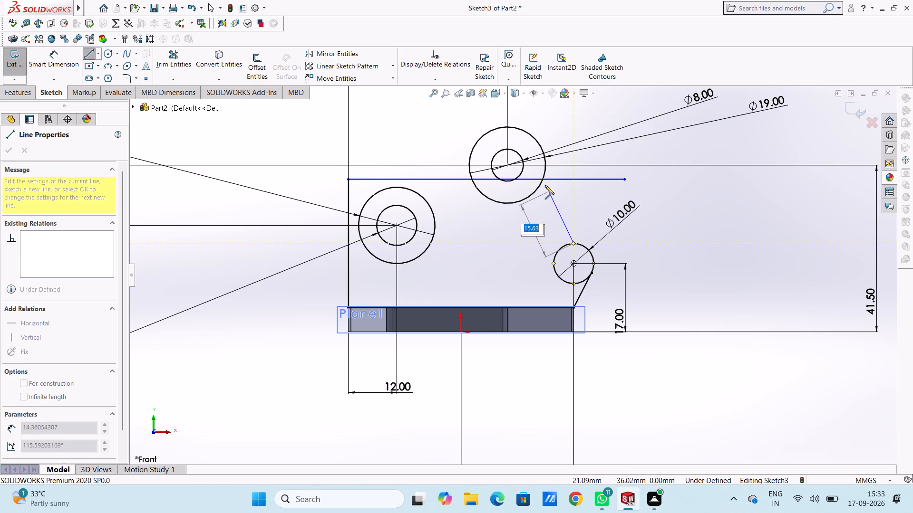
pyautogui.scroll(-6, 542, 179)
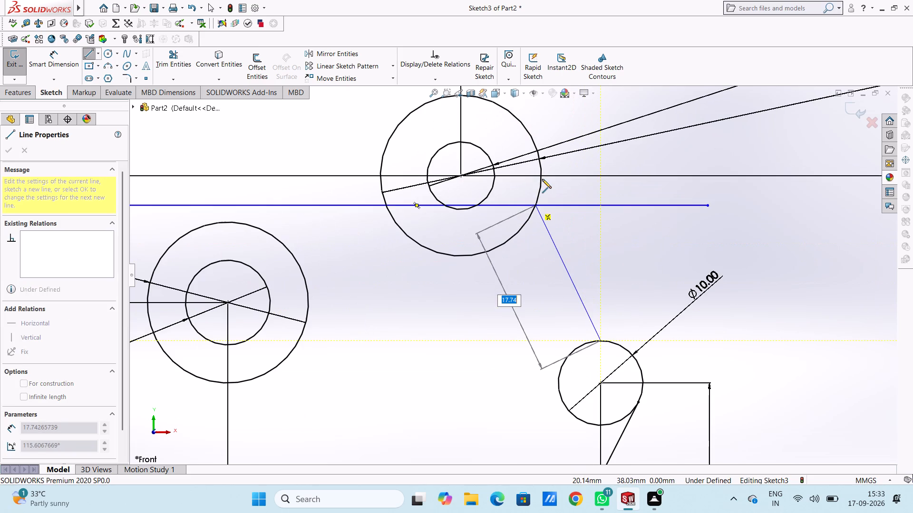
pyautogui.click(537, 205)
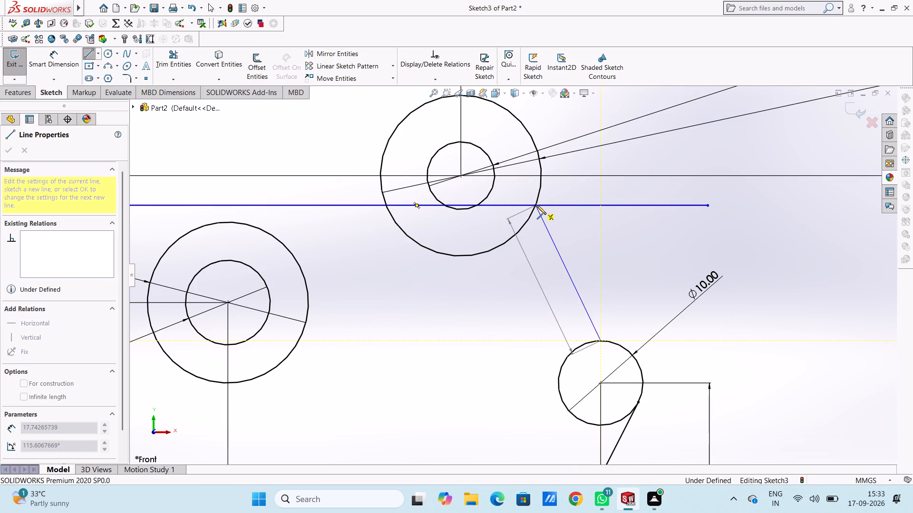
pyautogui.press('Escape')
pyautogui.press('Escape')
pyautogui.press('Escape')
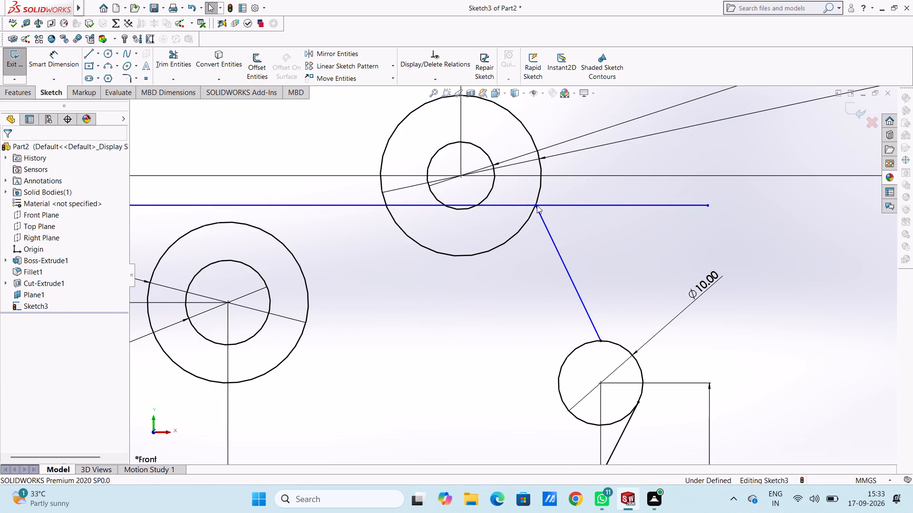
# Trim the horizontal line's excess beyond the upper 19 mm circle and all its segments inside the two upper concentric circles.
pyautogui.scroll(6, 537, 205)
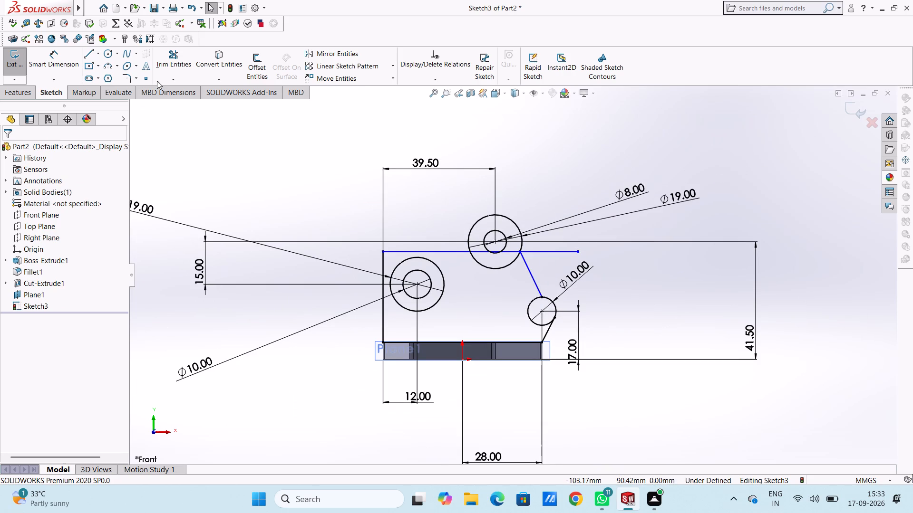
pyautogui.click(173, 66)
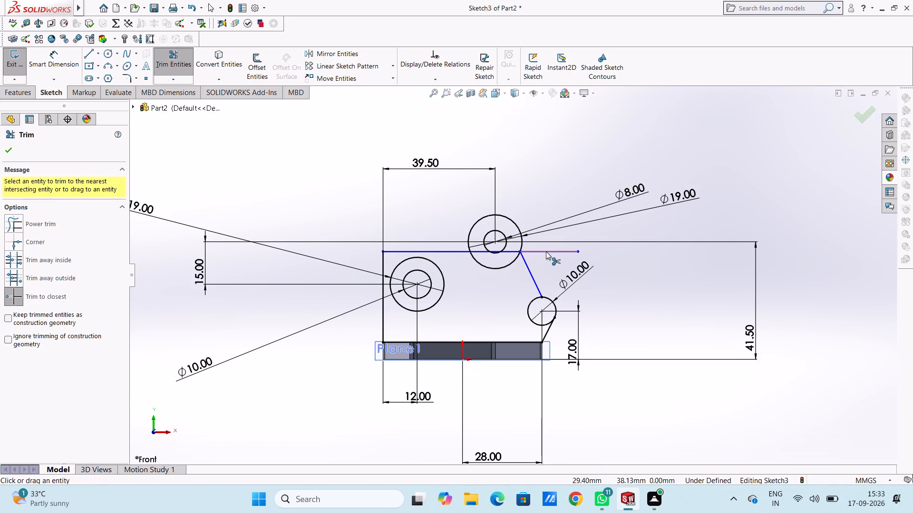
pyautogui.click(546, 251)
pyautogui.click(508, 253)
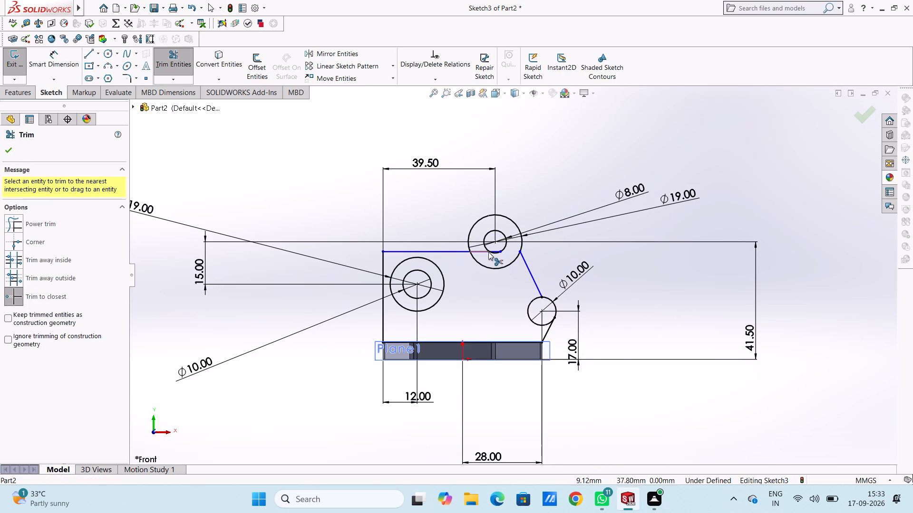
pyautogui.click(483, 252)
pyautogui.scroll(-9, 487, 253)
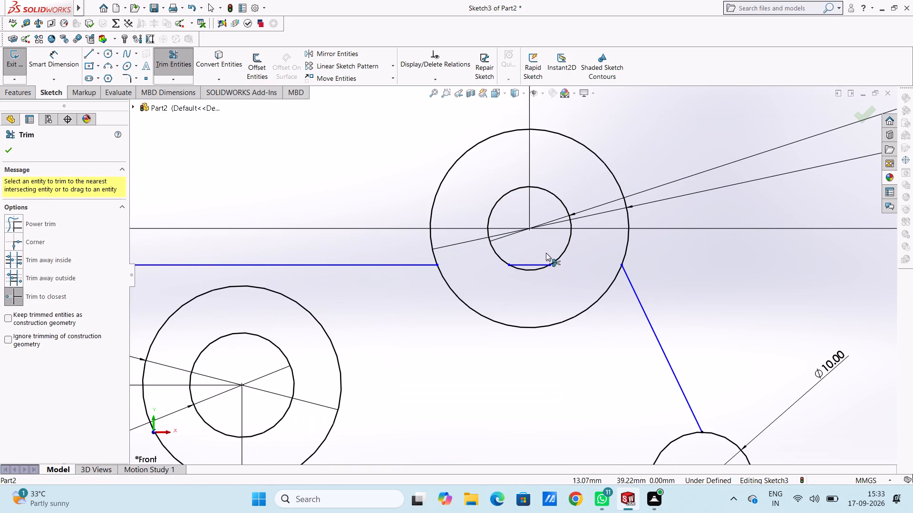
pyautogui.click(529, 265)
# Trim away the inner arc of the single 10 mm circle, between its two connecting lines.
pyautogui.scroll(5, 529, 264)
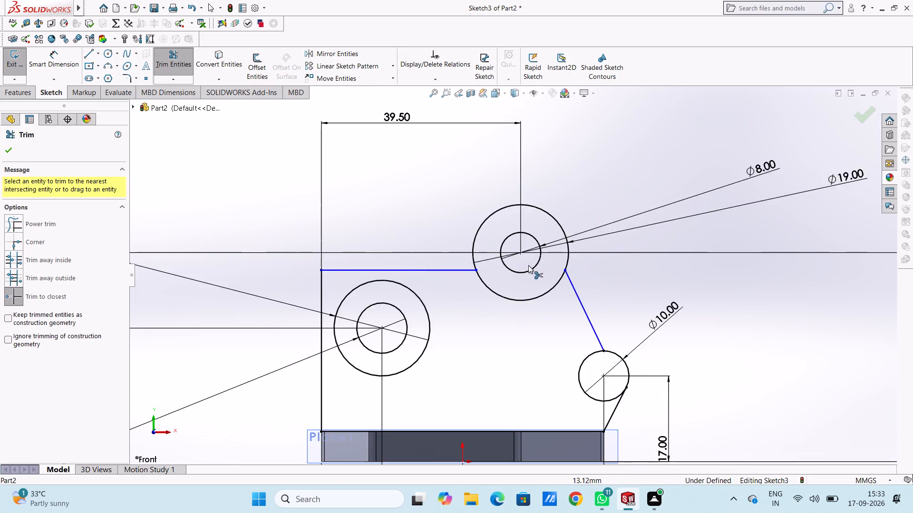
pyautogui.scroll(5, 528, 265)
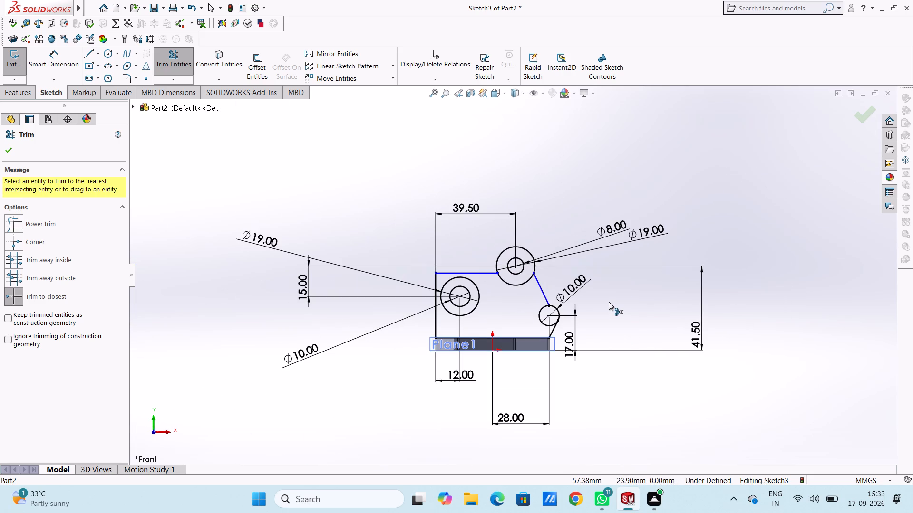
pyautogui.click(546, 325)
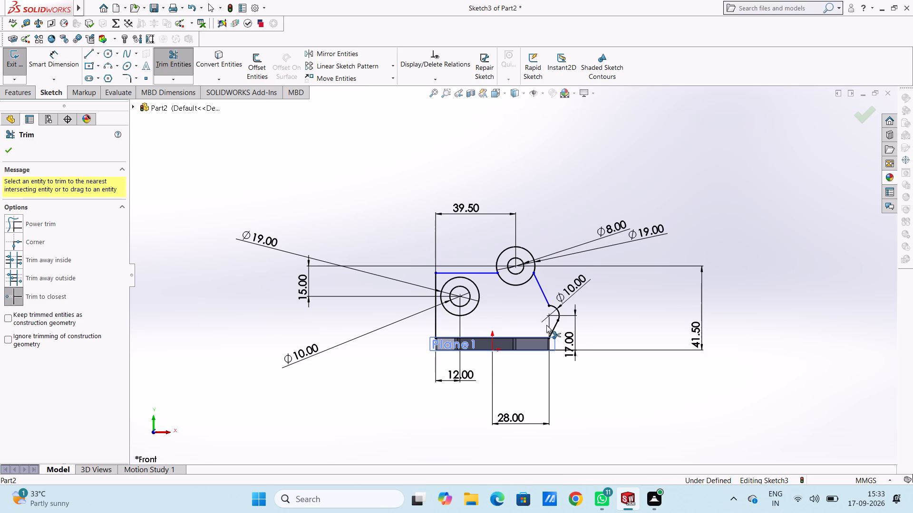
pyautogui.press('Escape')
pyautogui.press('Escape')
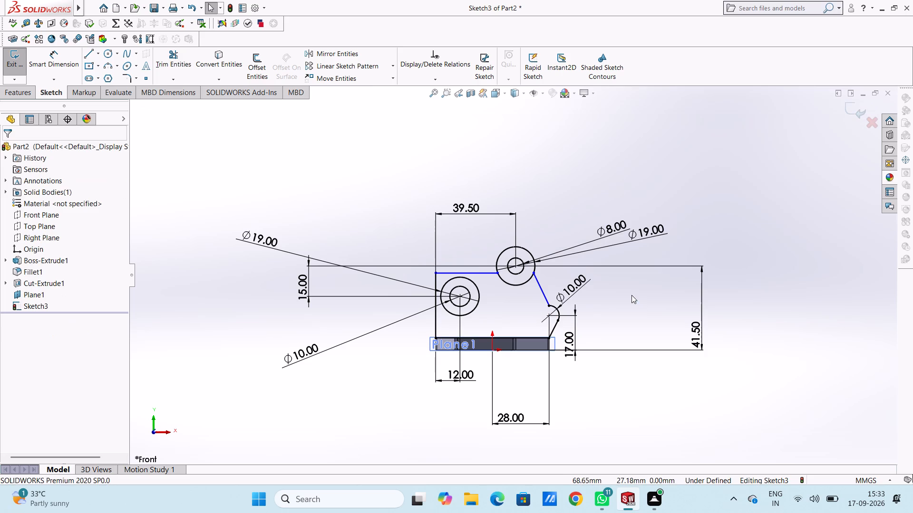
# Extrude the upright plate region, the upper ring and the lower ring 6 mm blind, merged with the base and leaving both holes open.
pyautogui.moveTo(703, 219); pyautogui.dragTo(656, 287, button='middle')
pyautogui.scroll(1, 656, 287)
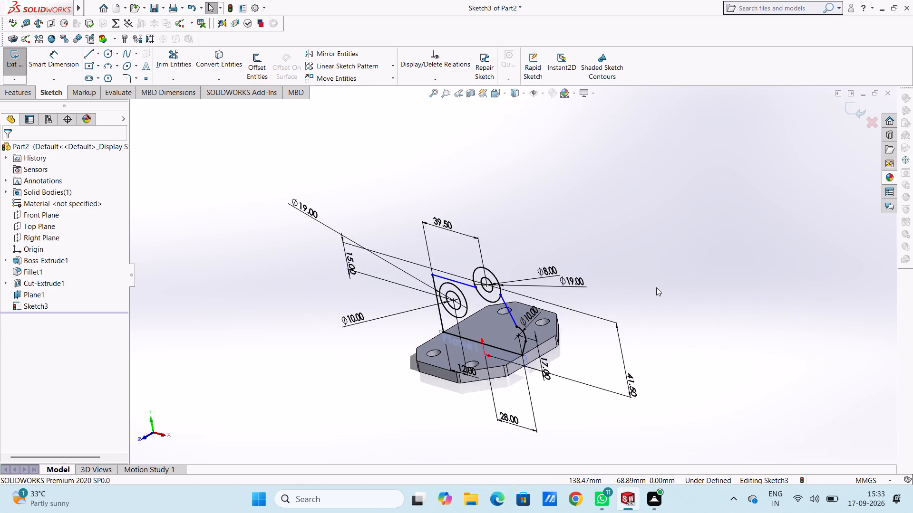
pyautogui.scroll(-1, 588, 288)
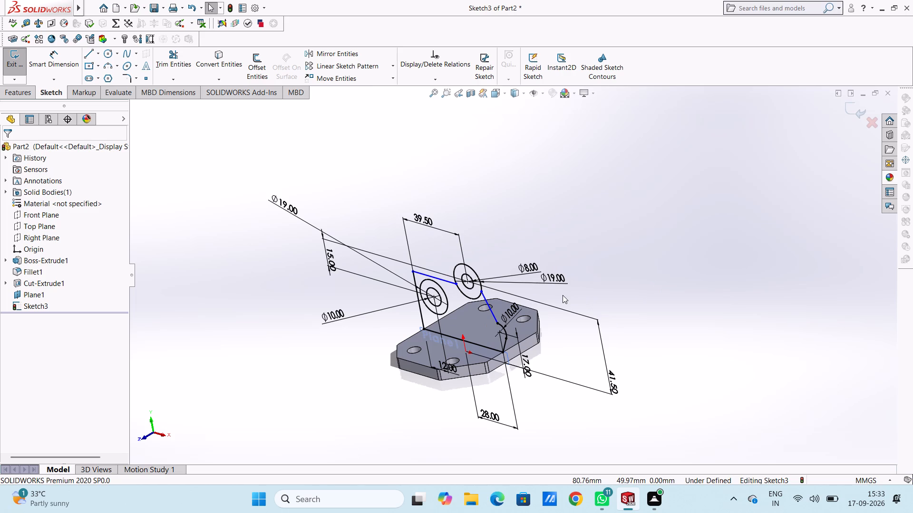
pyautogui.click(27, 97)
pyautogui.click(20, 63)
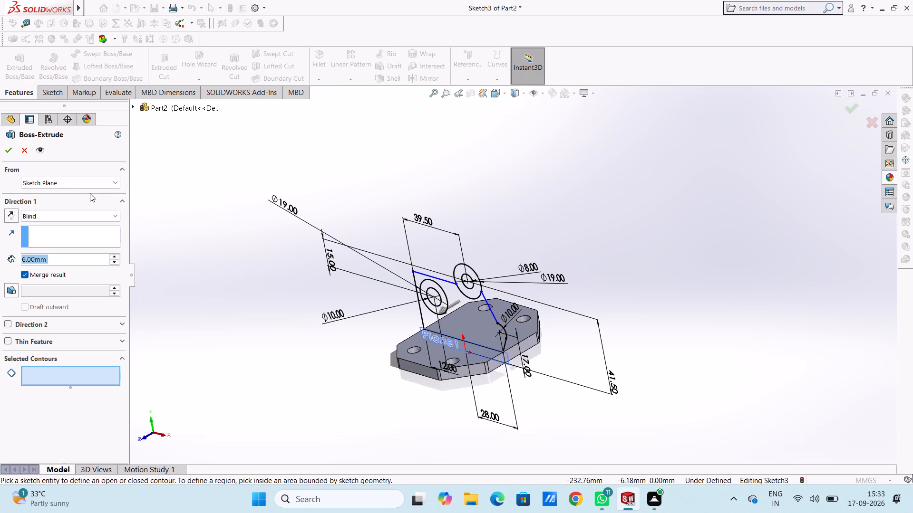
pyautogui.click(427, 324)
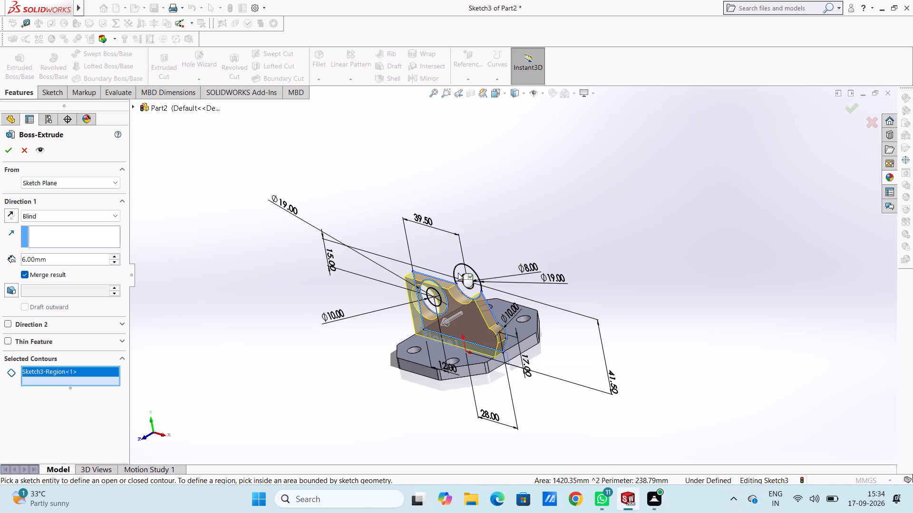
pyautogui.click(458, 273)
pyautogui.moveTo(338, 350); pyautogui.dragTo(379, 297, button='middle')
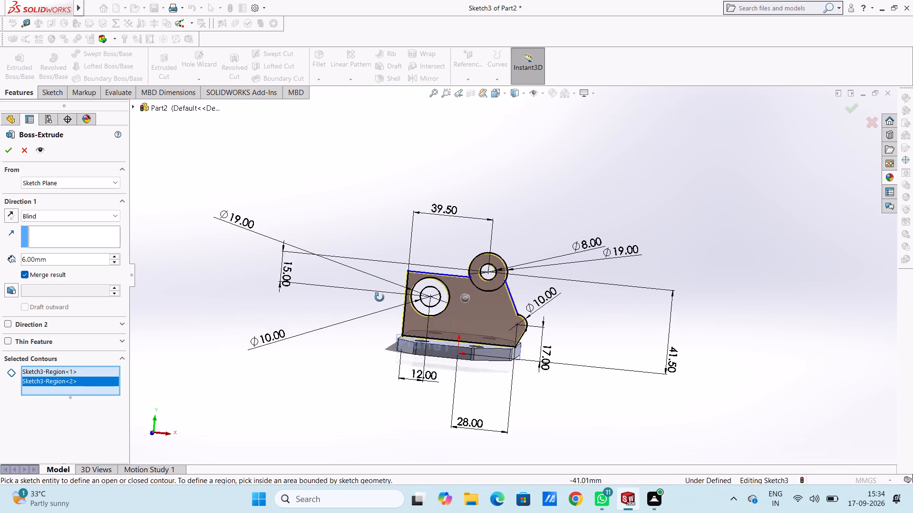
pyautogui.moveTo(379, 297); pyautogui.dragTo(381, 293, button='middle')
pyautogui.click(435, 282)
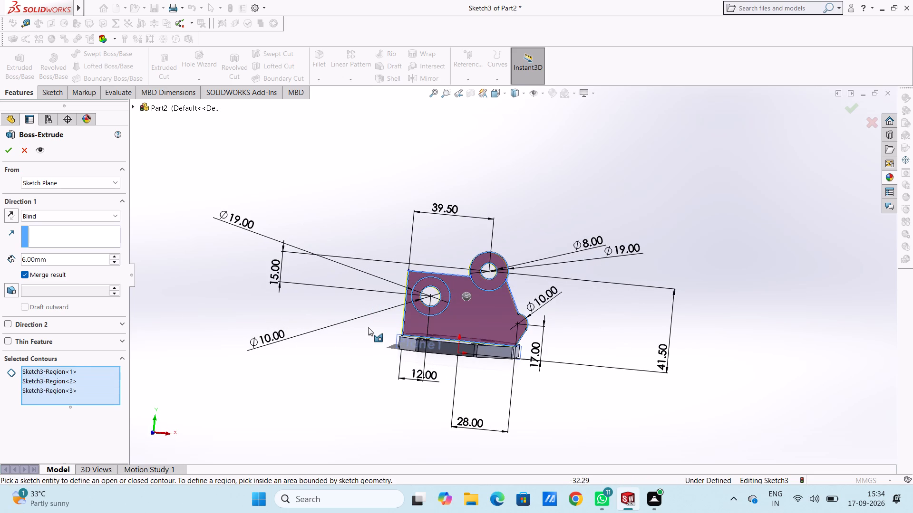
pyautogui.moveTo(352, 354); pyautogui.dragTo(273, 358, button='middle')
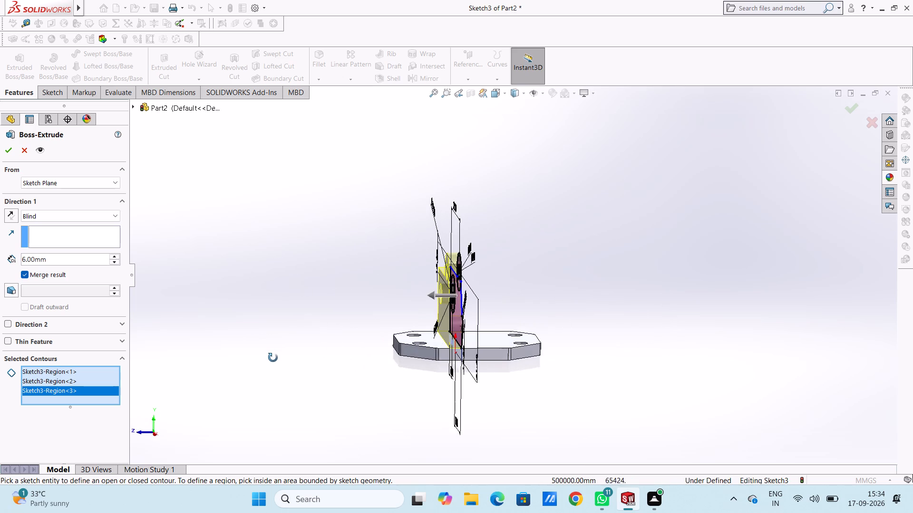
pyautogui.moveTo(273, 358); pyautogui.dragTo(274, 360, button='middle')
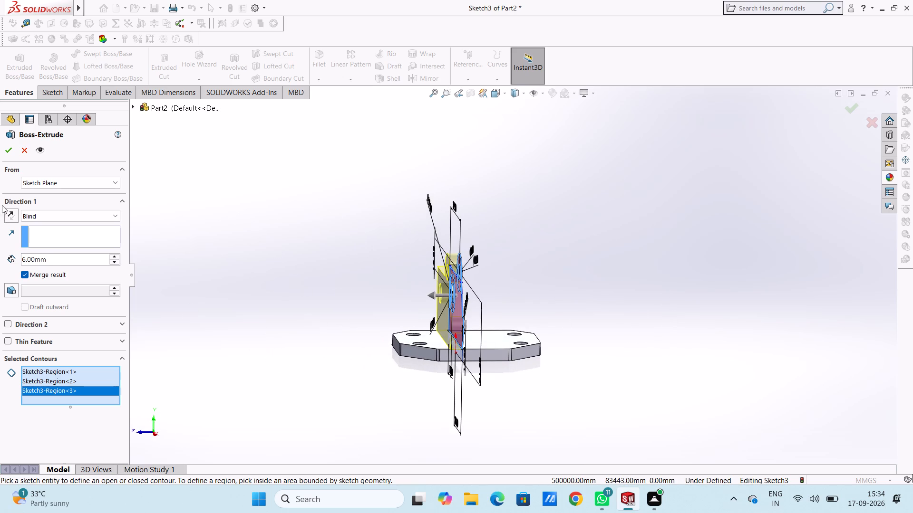
pyautogui.click(9, 152)
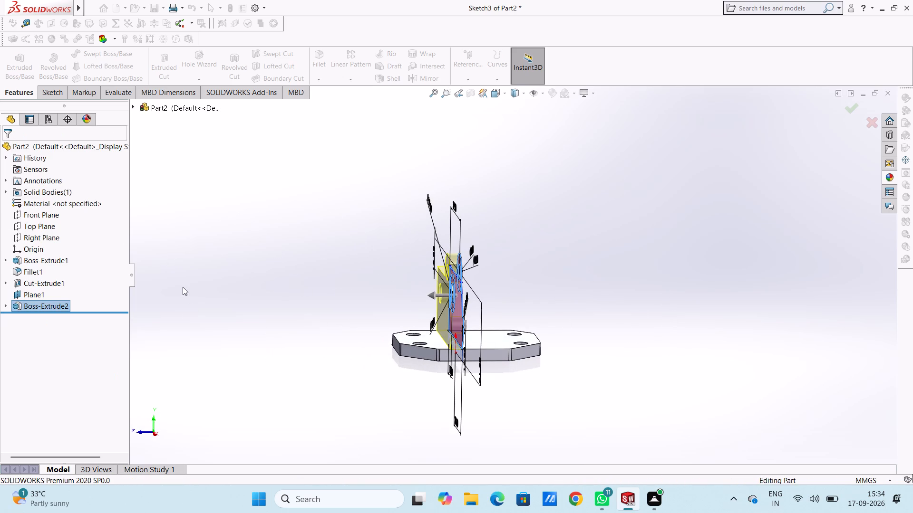
pyautogui.click(228, 240)
# Examine the extruded upright on the base plate from several angles, including the top and front views.
pyautogui.moveTo(238, 211); pyautogui.dragTo(289, 242, button='middle')
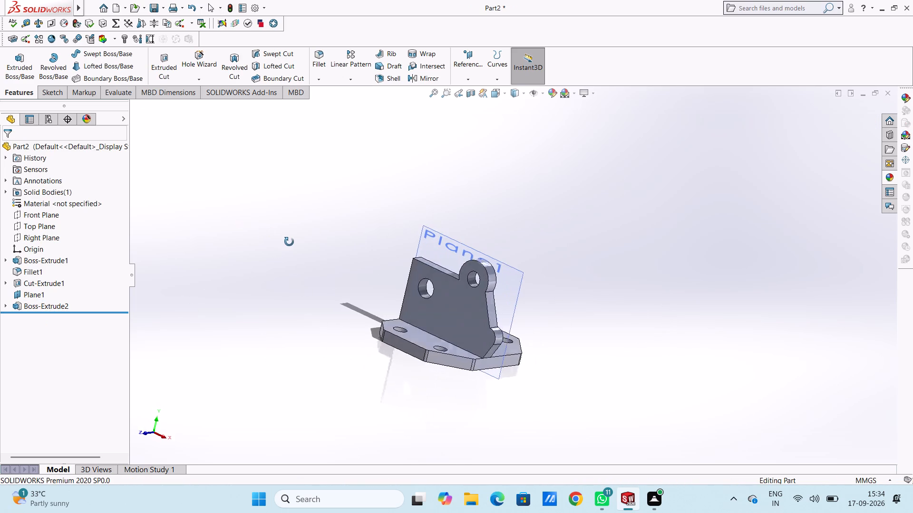
pyautogui.moveTo(289, 242); pyautogui.dragTo(321, 270, button='middle')
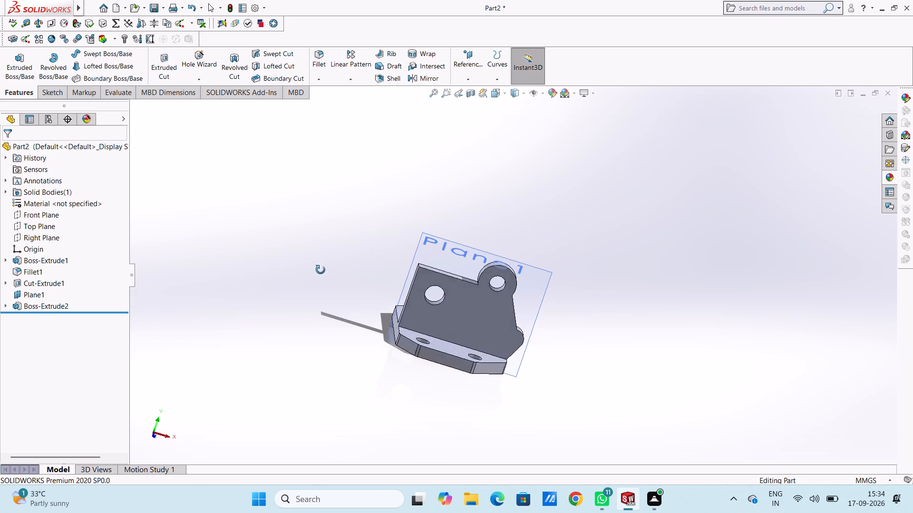
pyautogui.moveTo(321, 270); pyautogui.dragTo(266, 284, button='middle')
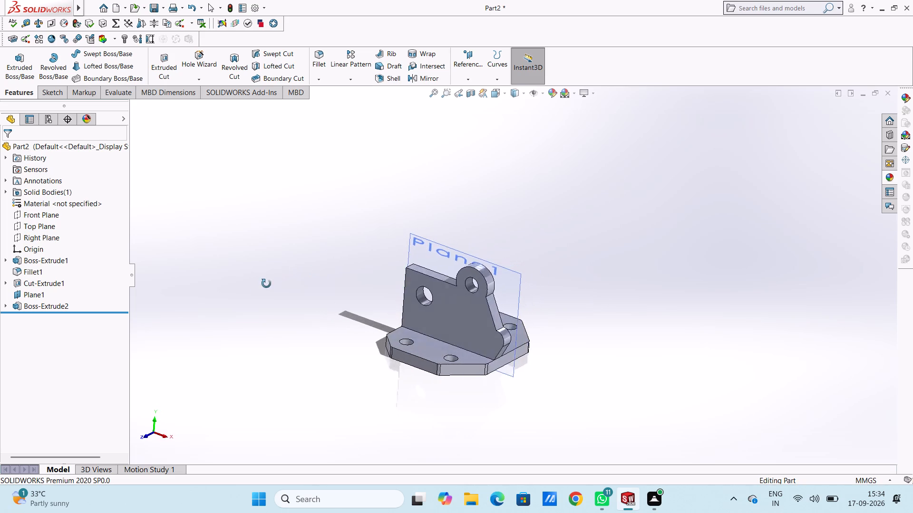
pyautogui.moveTo(266, 284); pyautogui.dragTo(240, 297, button='middle')
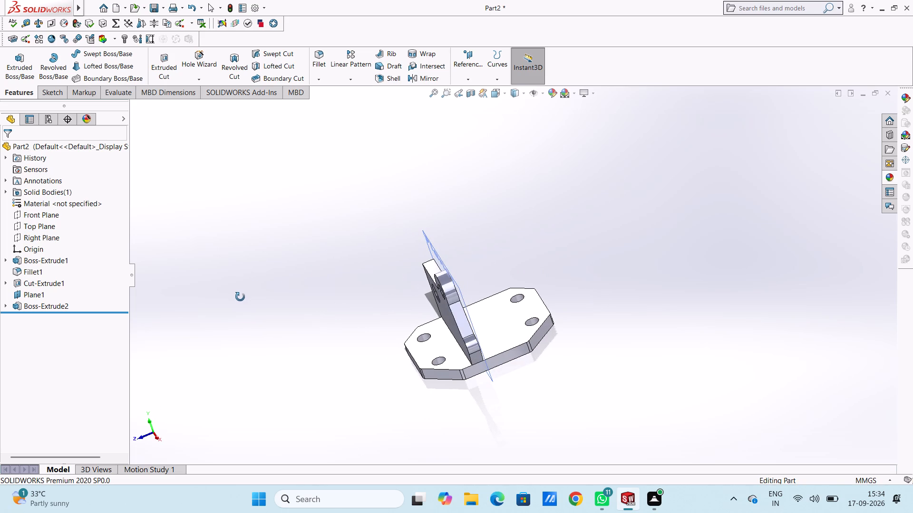
pyautogui.moveTo(240, 297); pyautogui.dragTo(242, 323, button='middle')
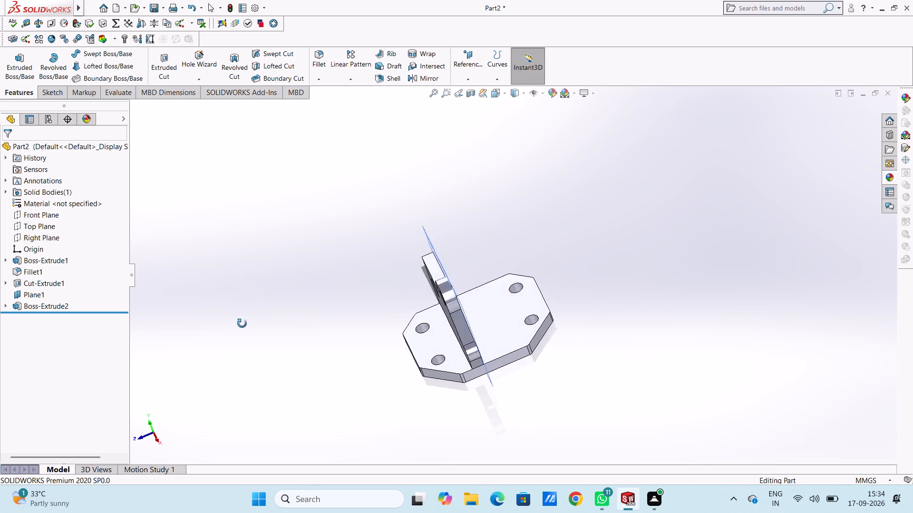
pyautogui.moveTo(242, 323); pyautogui.dragTo(244, 326, button='middle')
pyautogui.press('Escape')
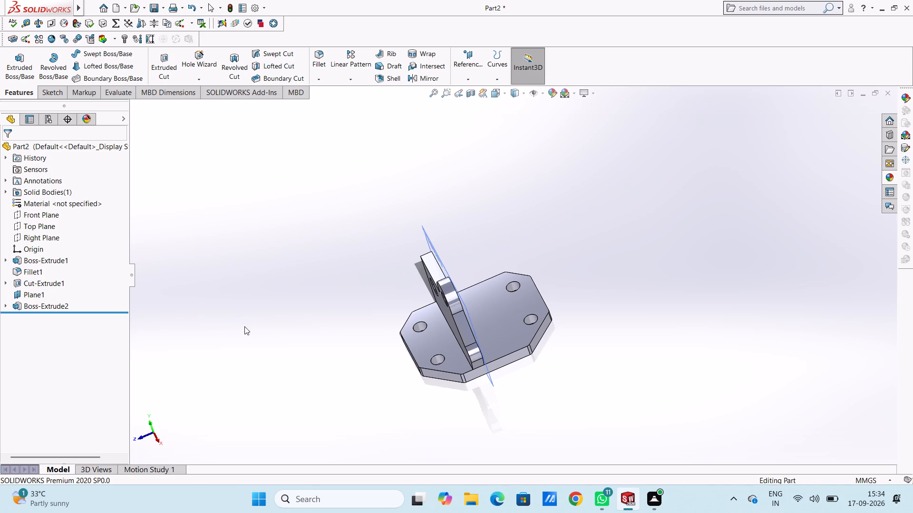
pyautogui.hotkey('ctrl', '5')
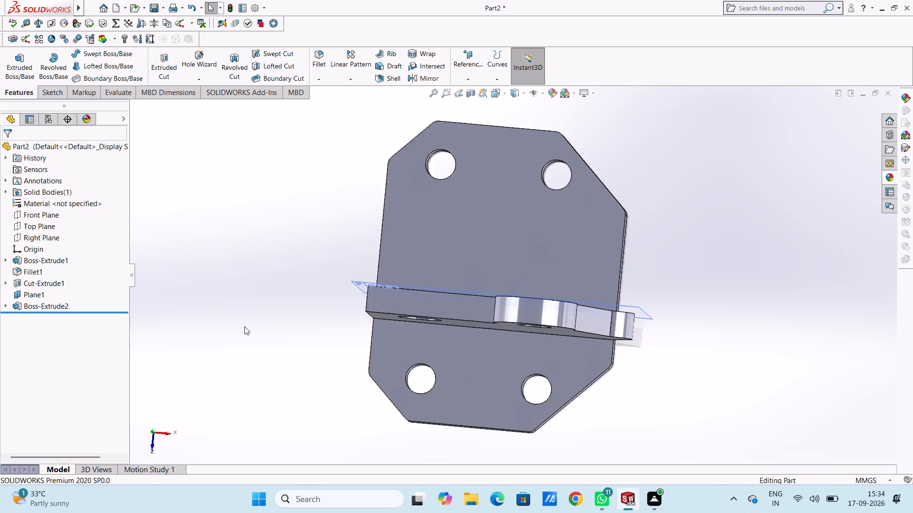
pyautogui.hotkey('ctrl', '1')
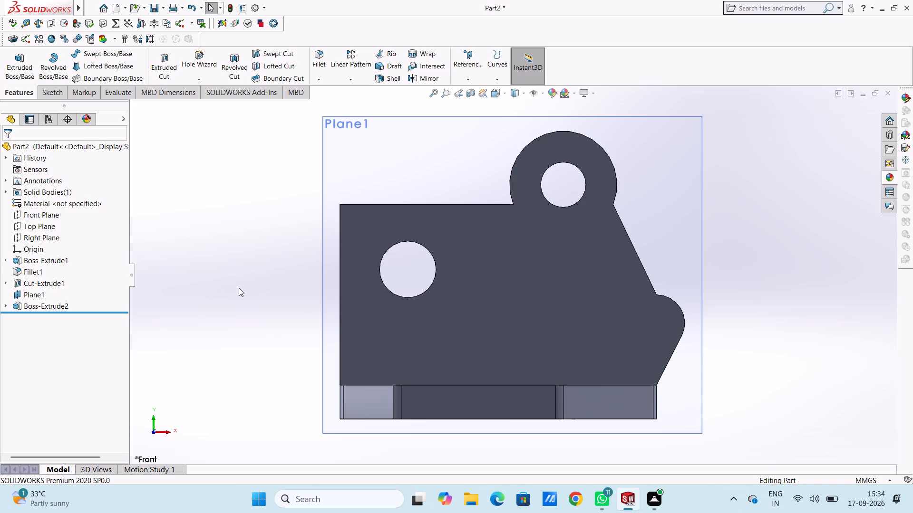
# Hide the reference plane Plane1.
pyautogui.click(26, 294)
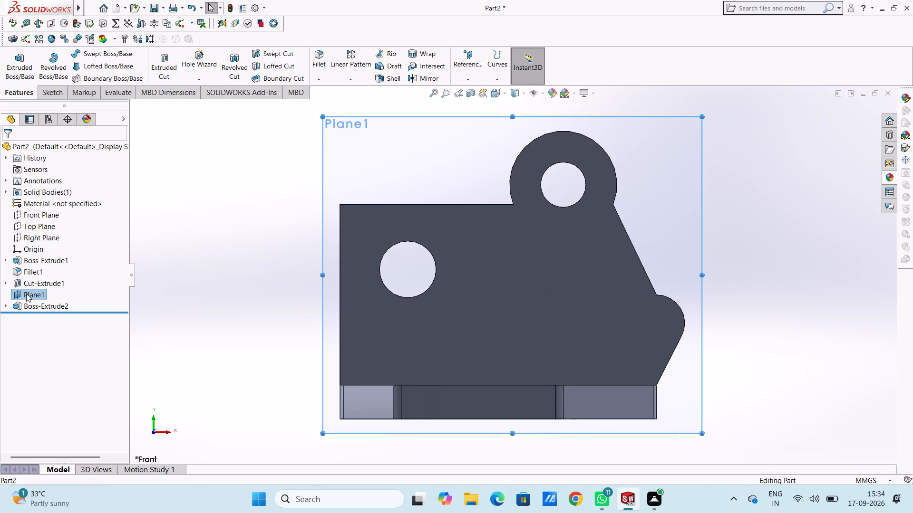
pyautogui.click(46, 281)
pyautogui.click(171, 275)
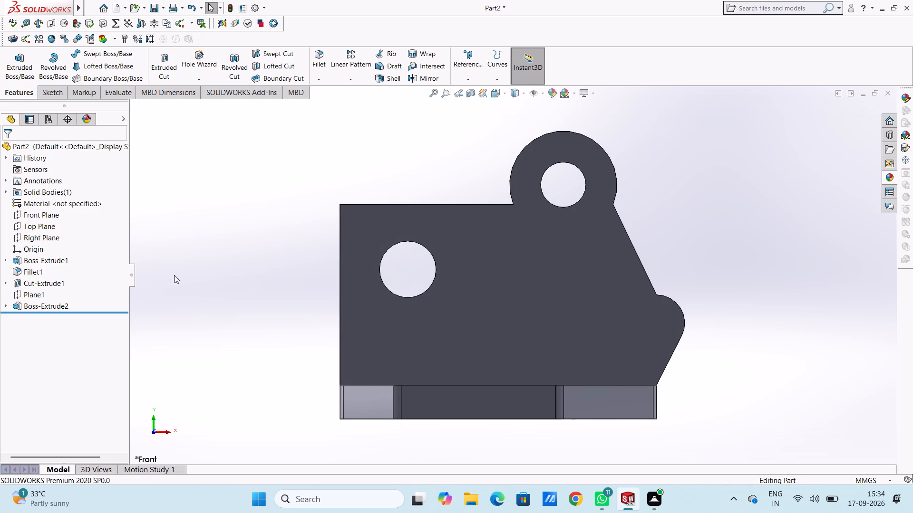
# On a new sketch on the upright's front face, draw circles of 5 mm and 9.5 mm radius concentric with the lower left hole.
pyautogui.click(386, 228)
pyautogui.click(424, 201)
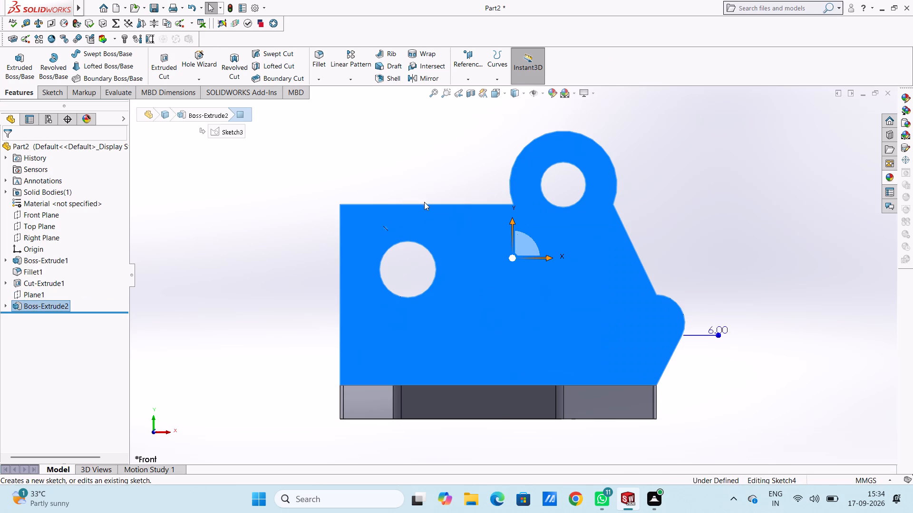
pyautogui.click(355, 189)
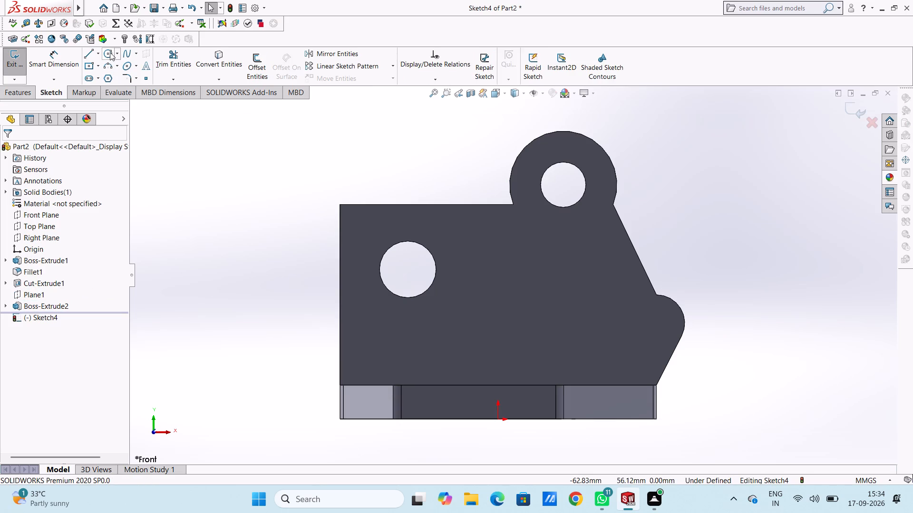
pyautogui.click(109, 53)
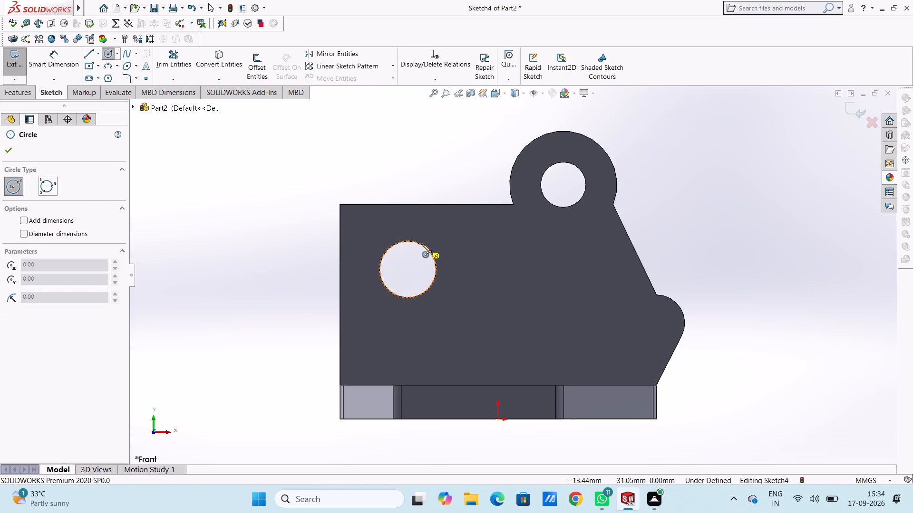
pyautogui.click(407, 269)
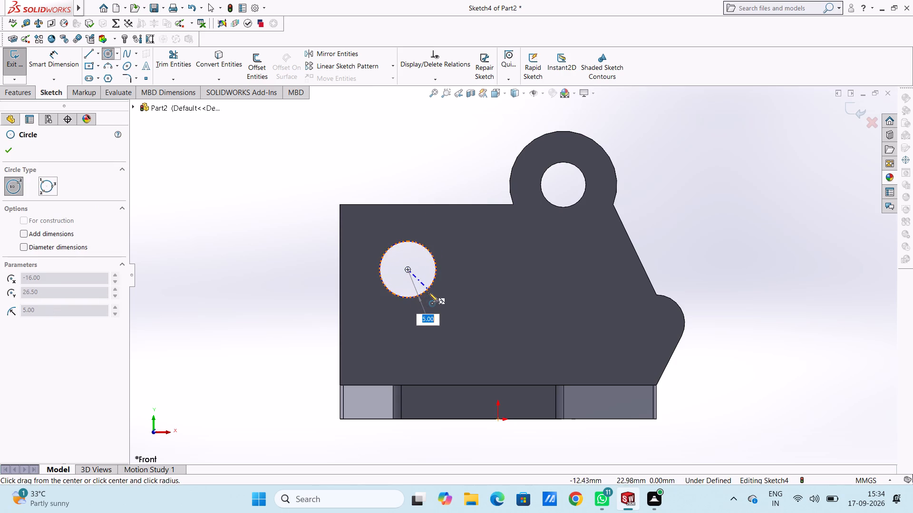
pyautogui.click(428, 289)
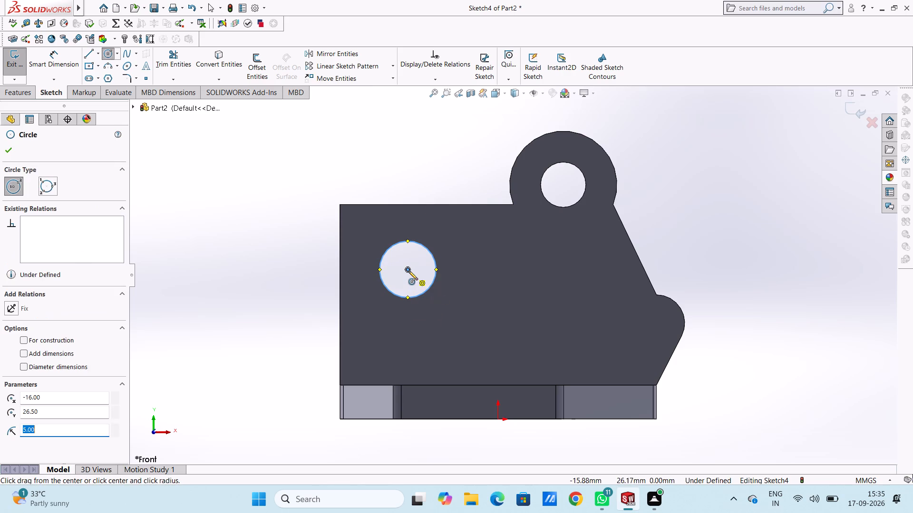
pyautogui.click(408, 269)
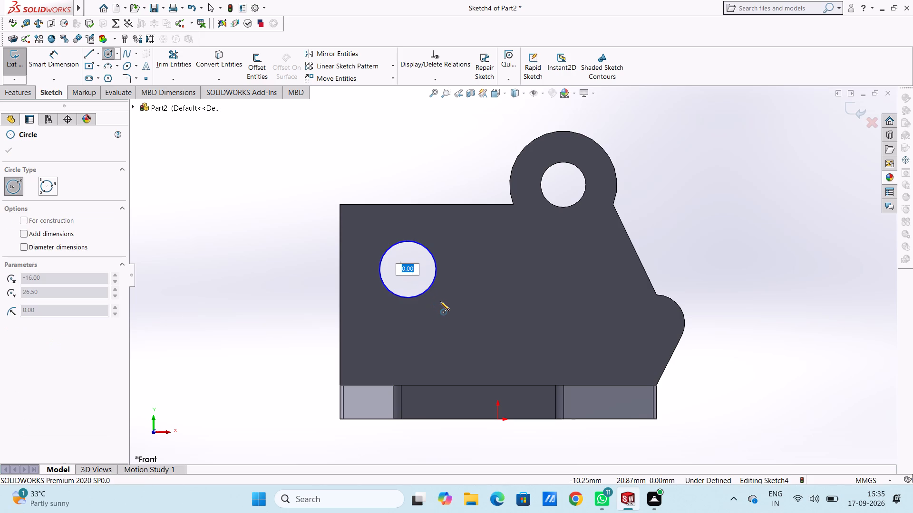
pyautogui.write('9.5')
pyautogui.press('Return')
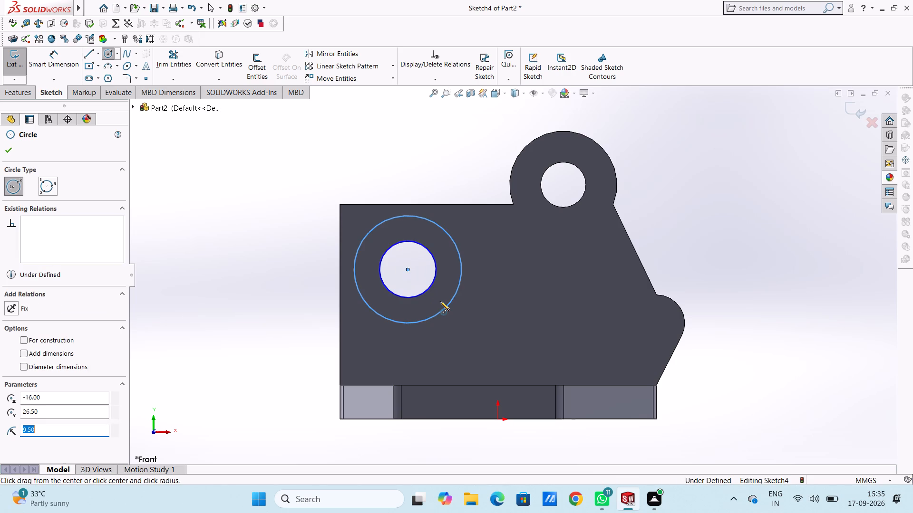
# Draw circles of 4 mm and 9.5 mm radius concentric with the upper hole of the upright.
pyautogui.click(563, 185)
pyautogui.click(570, 207)
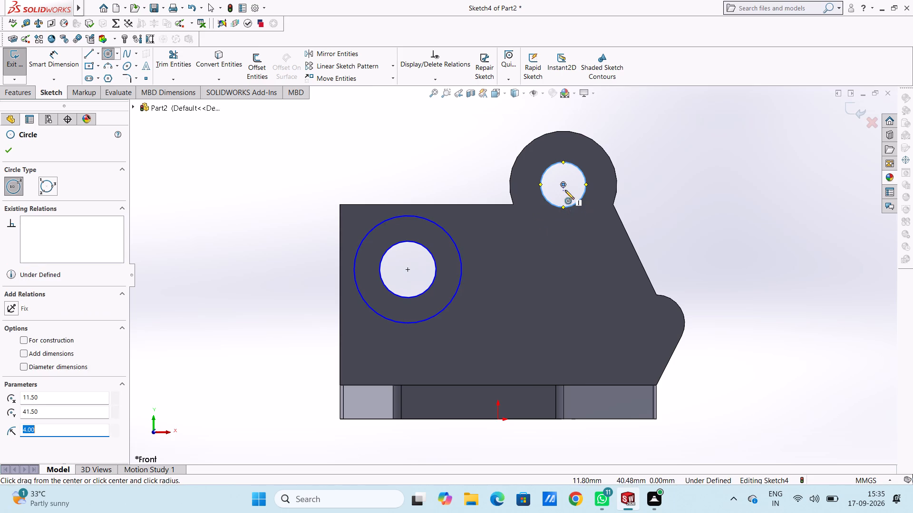
pyautogui.click(564, 185)
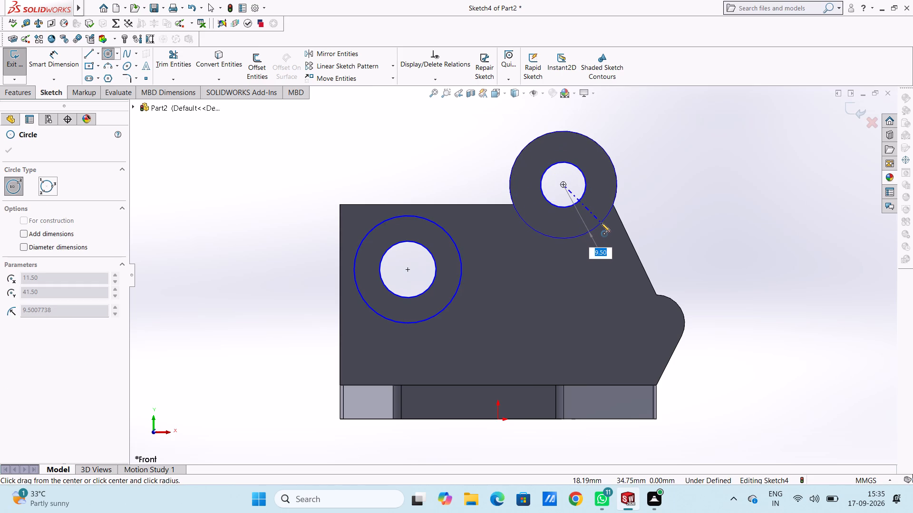
pyautogui.write('9.5')
pyautogui.press('Return')
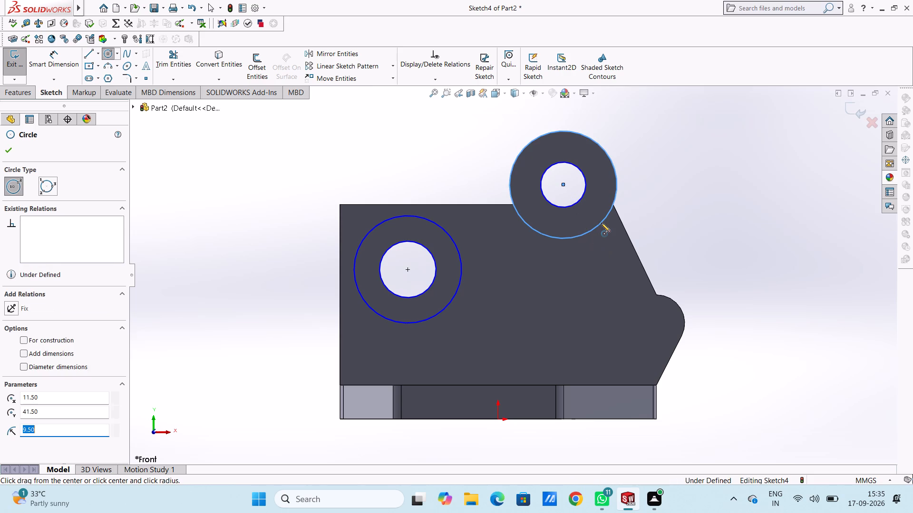
pyautogui.press('Escape')
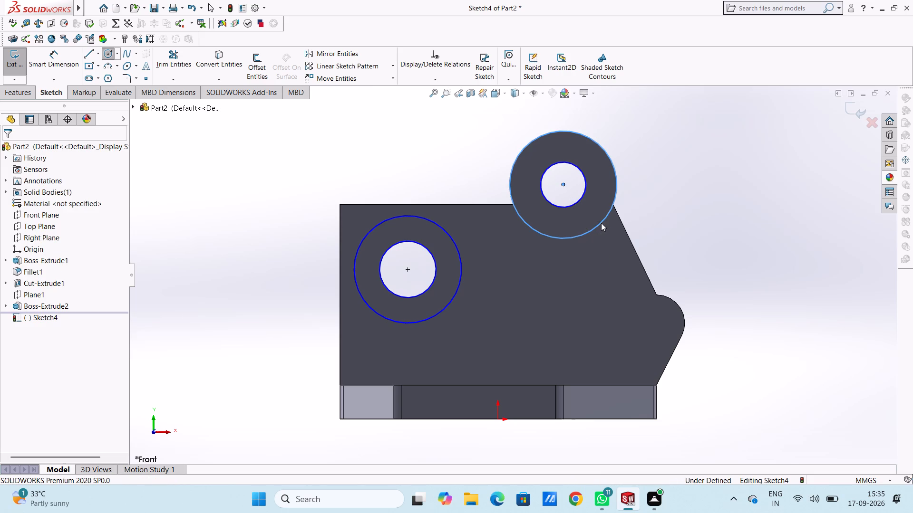
pyautogui.press('Escape')
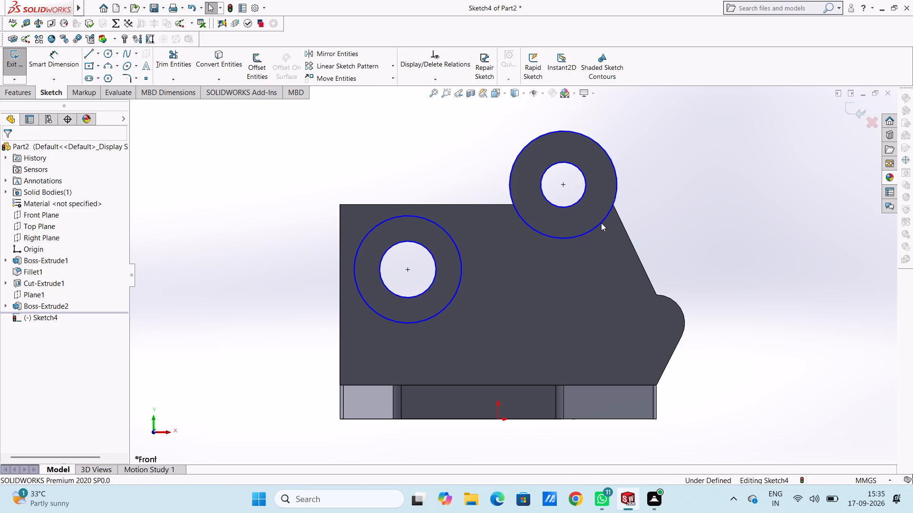
# Dimension the outer and inner circles at the lower left hole with diameters of 19 mm and 10 mm.
pyautogui.scroll(2, 299, 221)
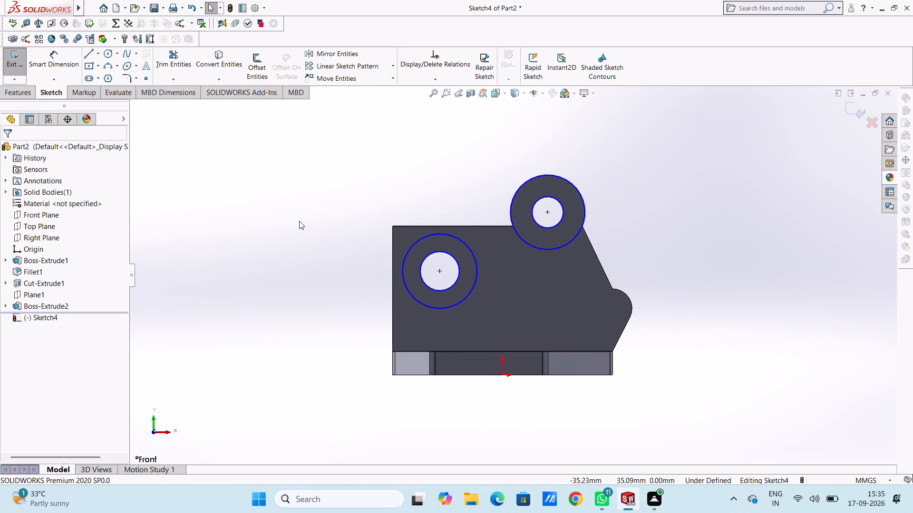
pyautogui.click(58, 65)
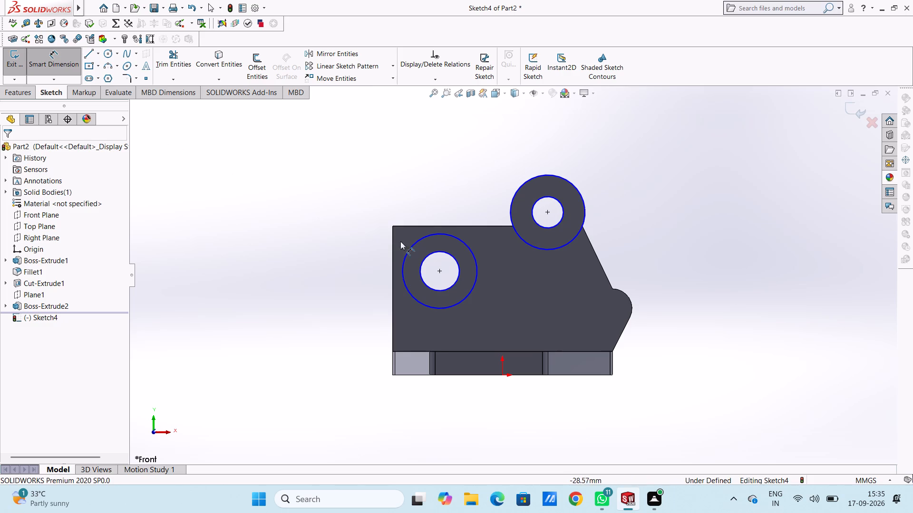
pyautogui.click(406, 251)
pyautogui.click(221, 175)
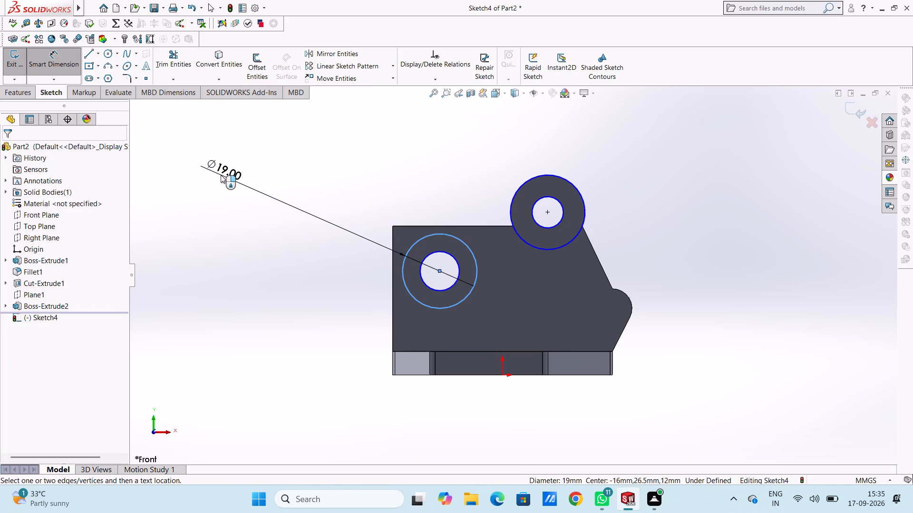
pyautogui.click(183, 162)
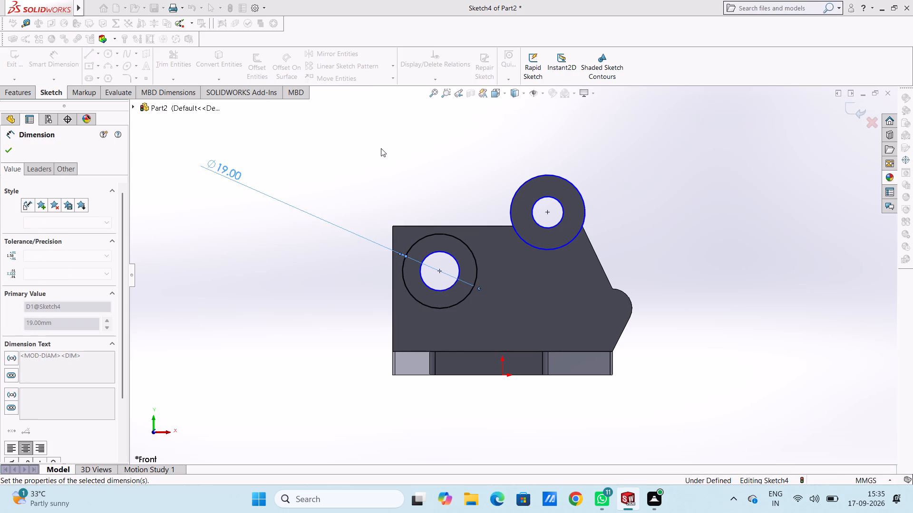
pyautogui.click(381, 148)
pyautogui.click(443, 251)
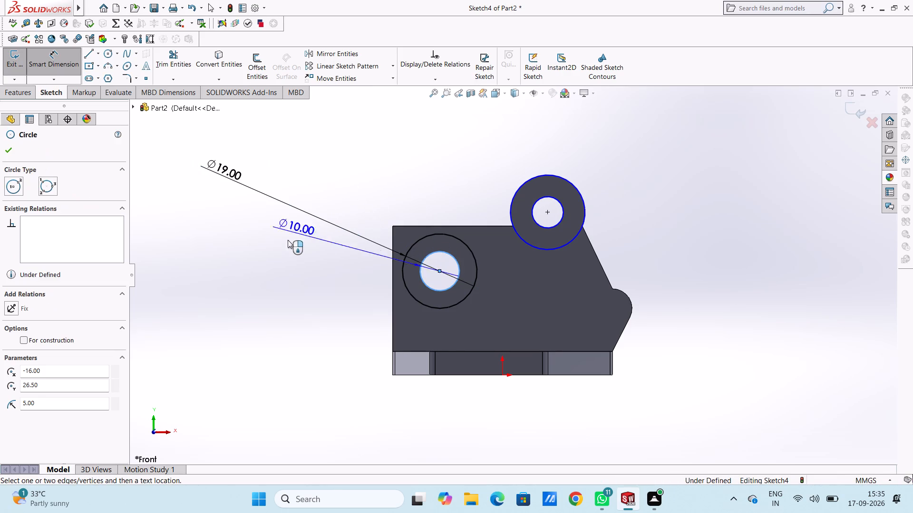
pyautogui.click(198, 213)
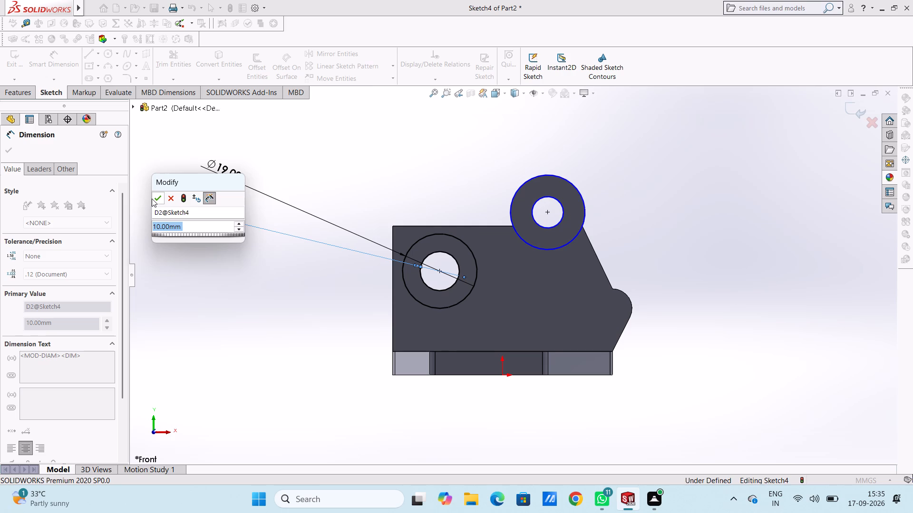
pyautogui.click(154, 199)
pyautogui.click(162, 170)
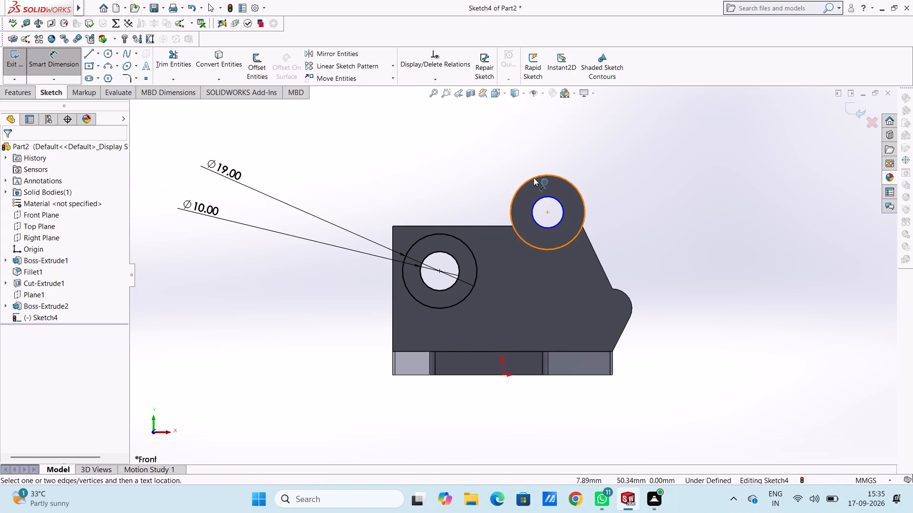
# Dimension the outer and inner circles at the upper hole with diameters of 19 mm and 8 mm.
pyautogui.click(534, 177)
pyautogui.click(755, 126)
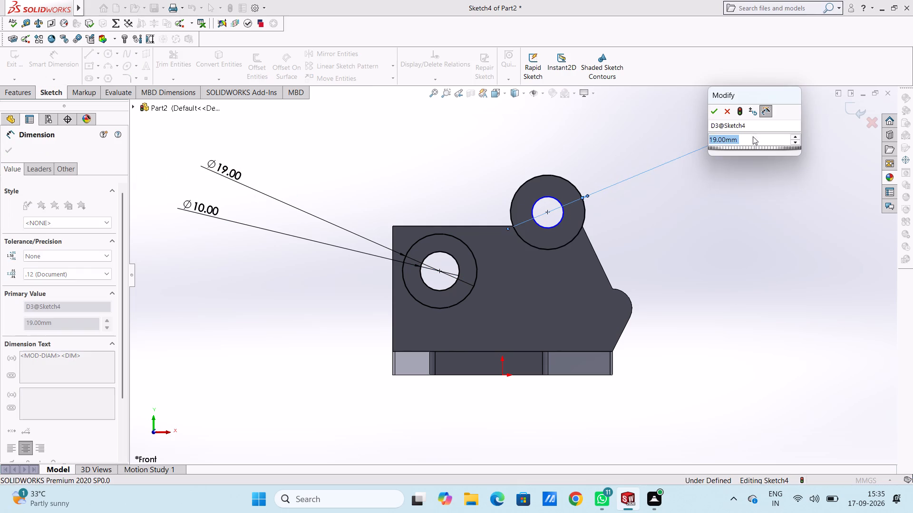
pyautogui.click(712, 113)
pyautogui.click(670, 133)
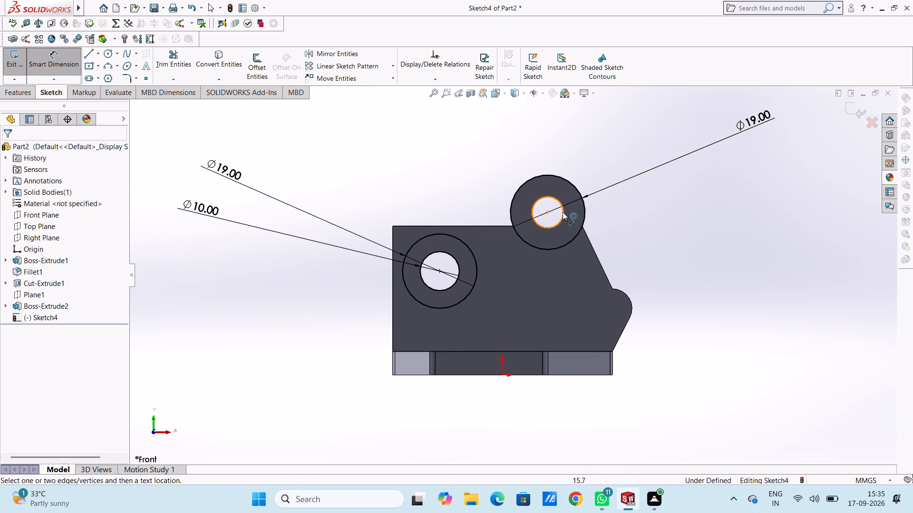
pyautogui.click(560, 213)
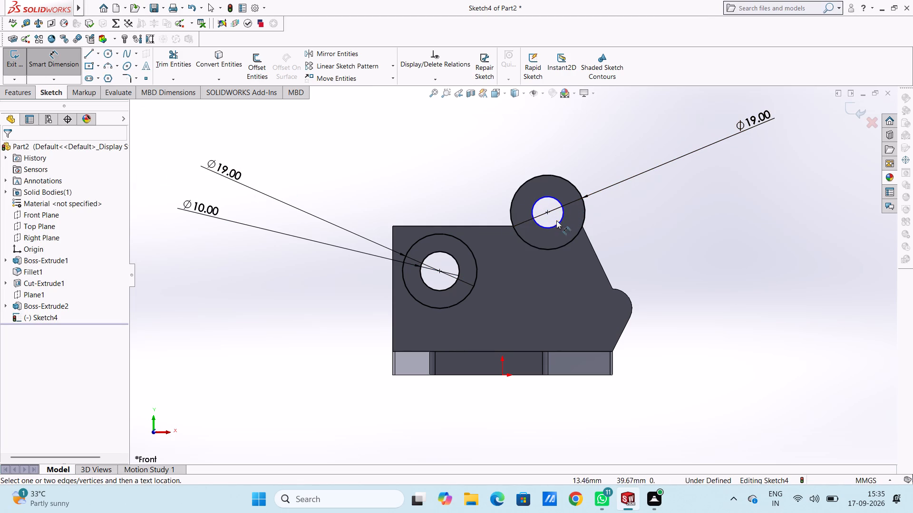
pyautogui.click(558, 221)
pyautogui.click(788, 144)
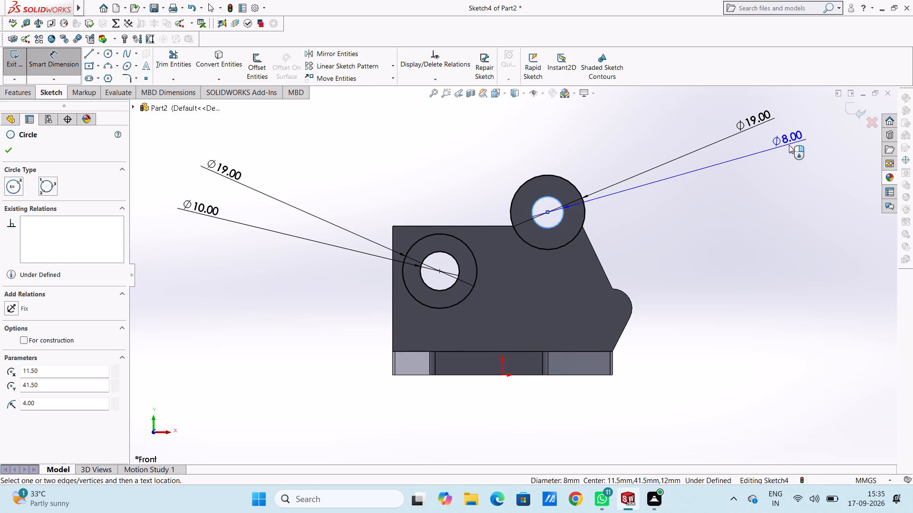
pyautogui.click(748, 133)
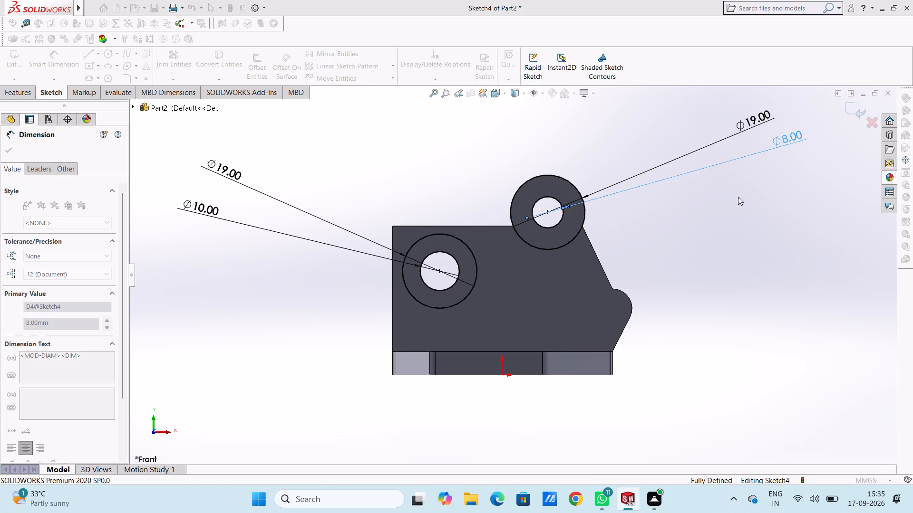
pyautogui.click(738, 197)
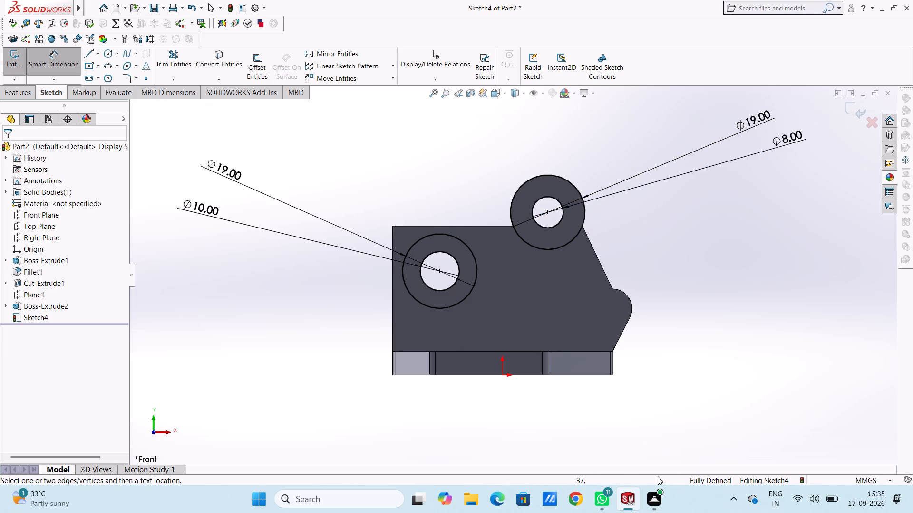
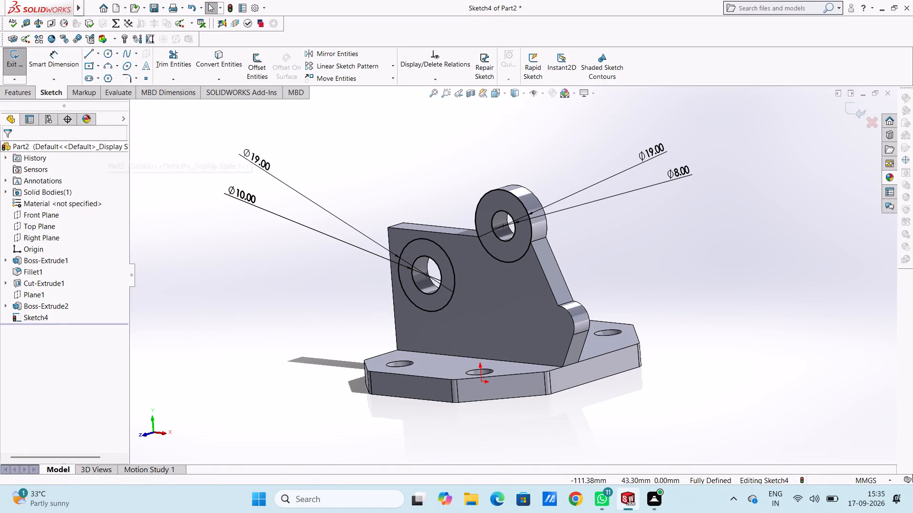
# Extrude the concentric circle sketch around the upright's two holes as 2 mm blind bosses merged with the body.
pyautogui.click(14, 97)
pyautogui.click(14, 66)
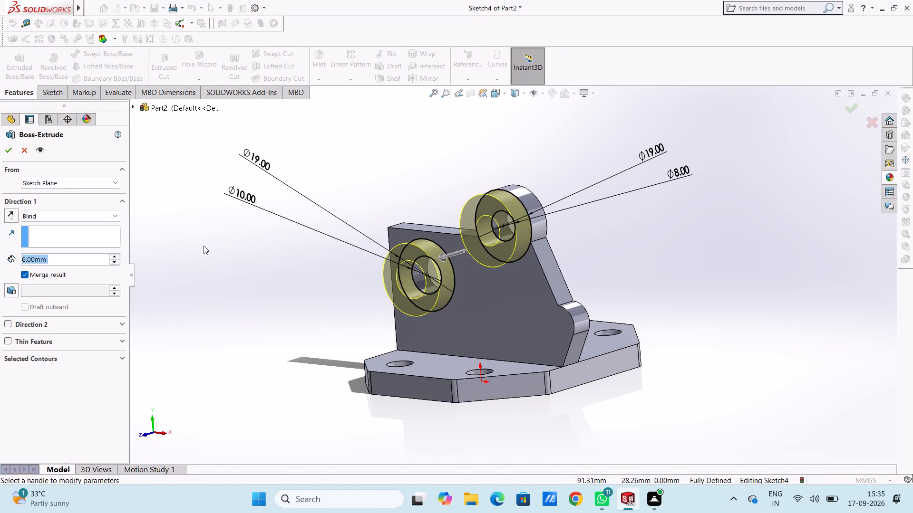
pyautogui.press('3')
pyautogui.press('Return')
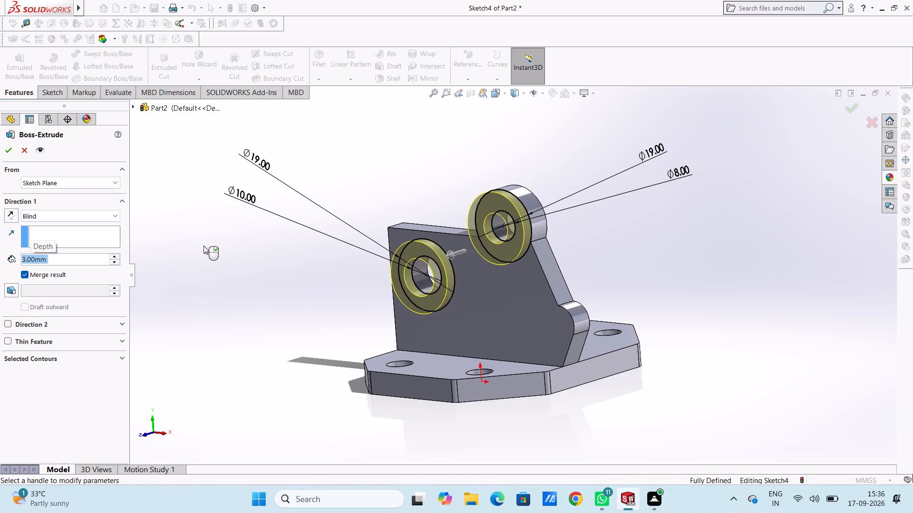
pyautogui.press('2')
pyautogui.press('Return')
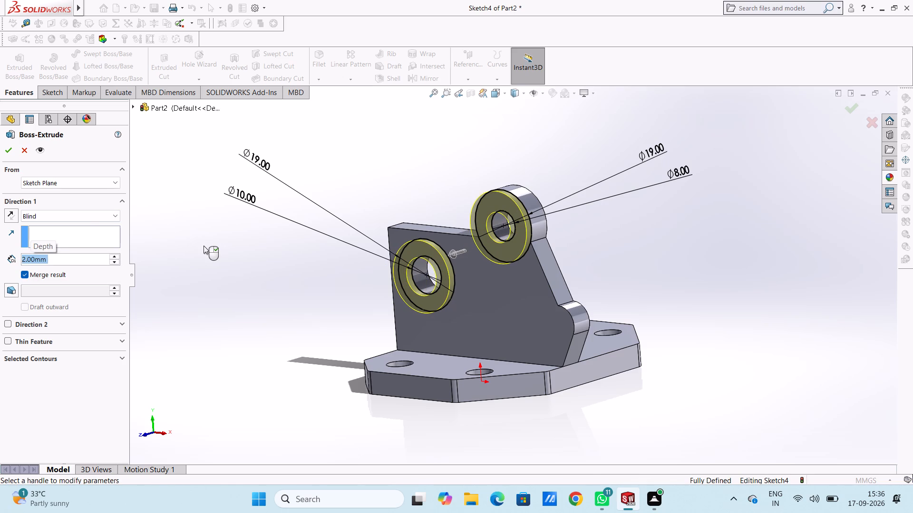
pyautogui.click(7, 152)
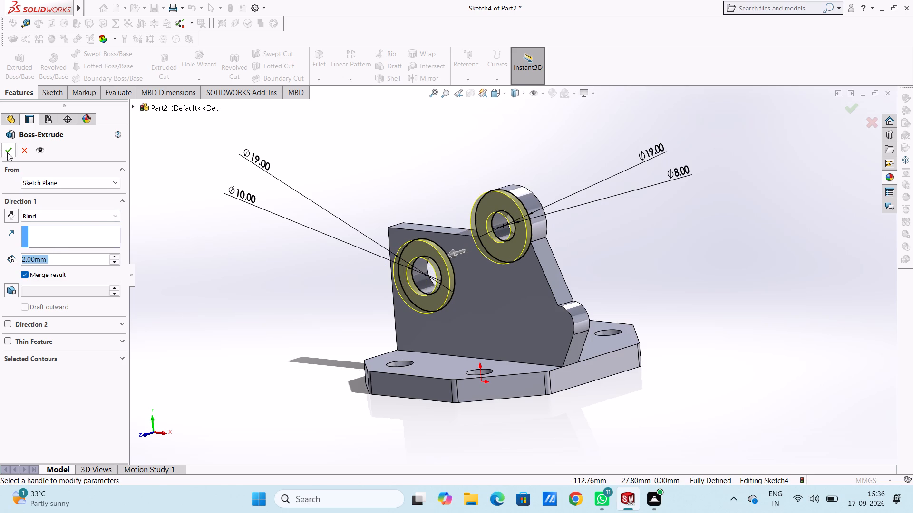
pyautogui.click(183, 216)
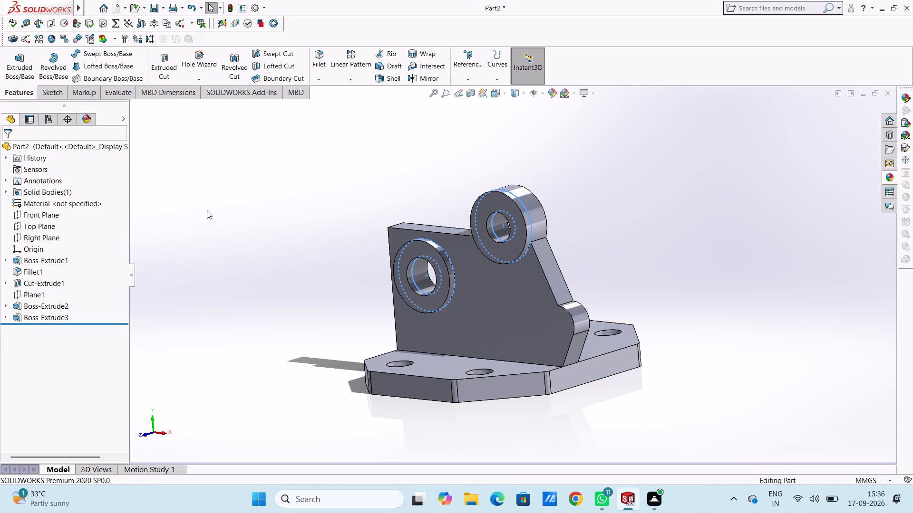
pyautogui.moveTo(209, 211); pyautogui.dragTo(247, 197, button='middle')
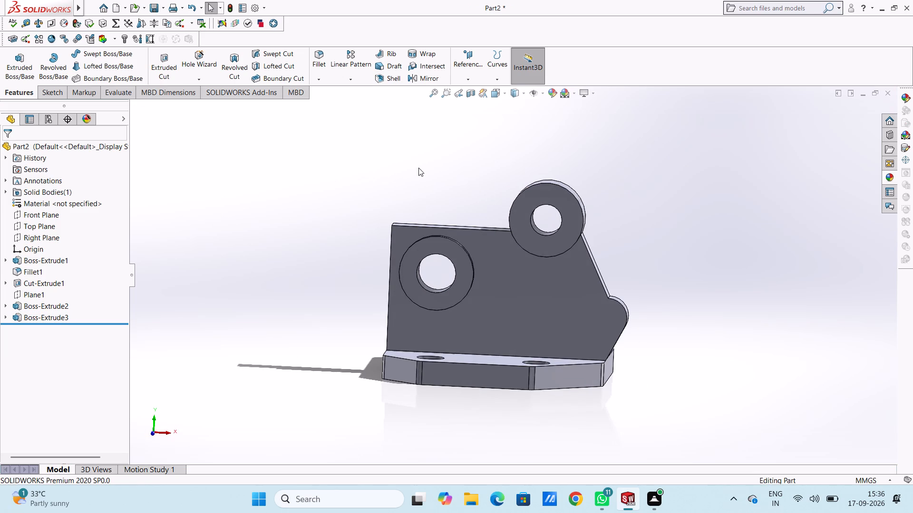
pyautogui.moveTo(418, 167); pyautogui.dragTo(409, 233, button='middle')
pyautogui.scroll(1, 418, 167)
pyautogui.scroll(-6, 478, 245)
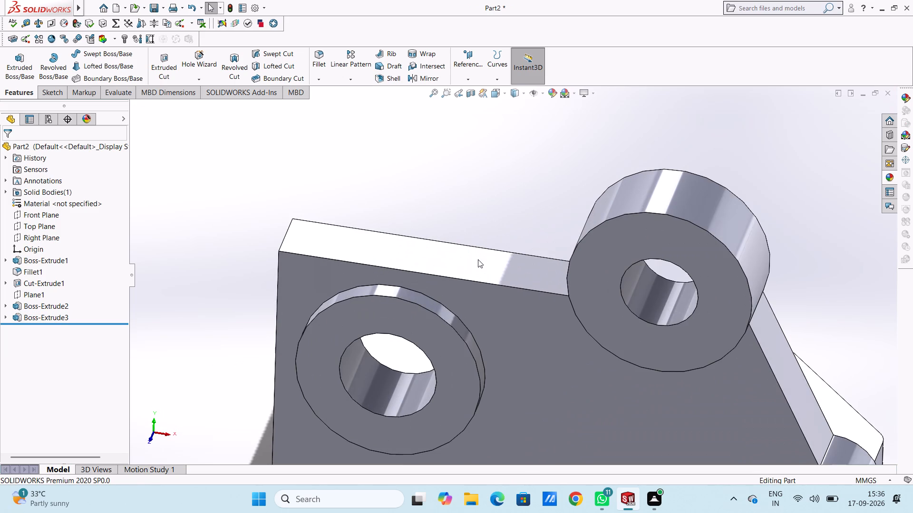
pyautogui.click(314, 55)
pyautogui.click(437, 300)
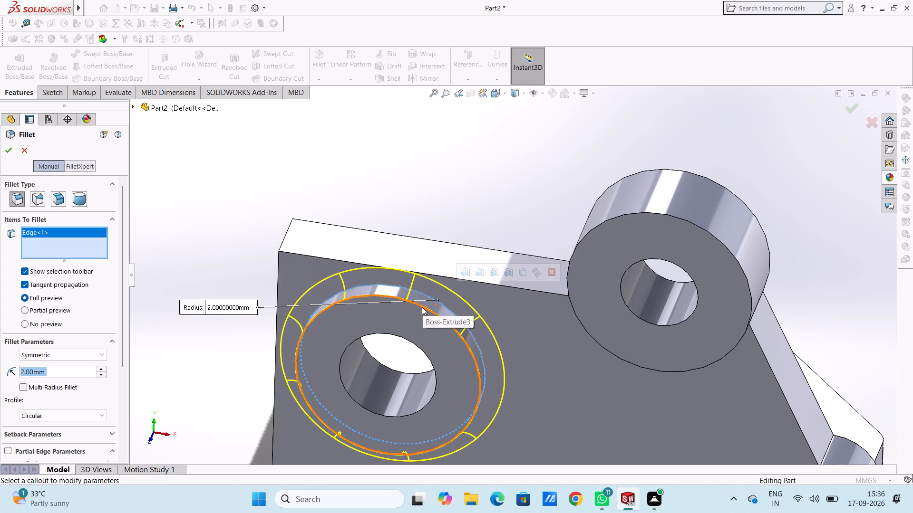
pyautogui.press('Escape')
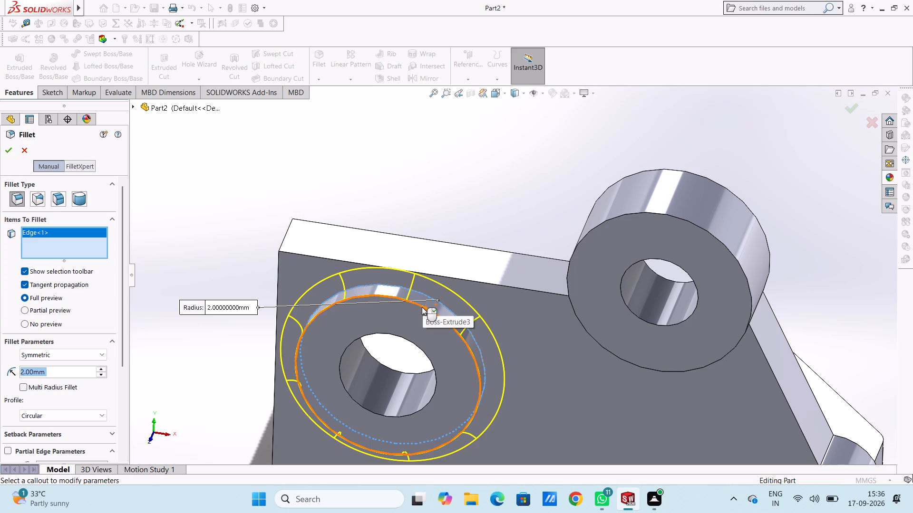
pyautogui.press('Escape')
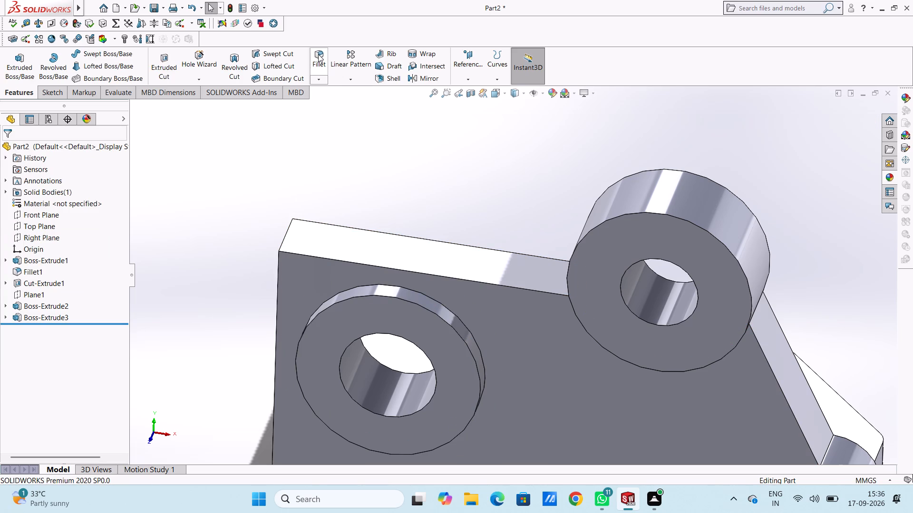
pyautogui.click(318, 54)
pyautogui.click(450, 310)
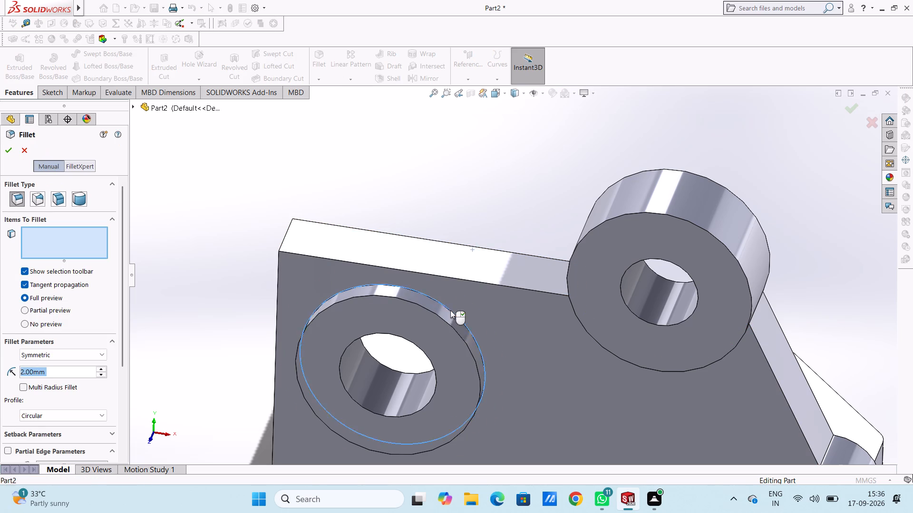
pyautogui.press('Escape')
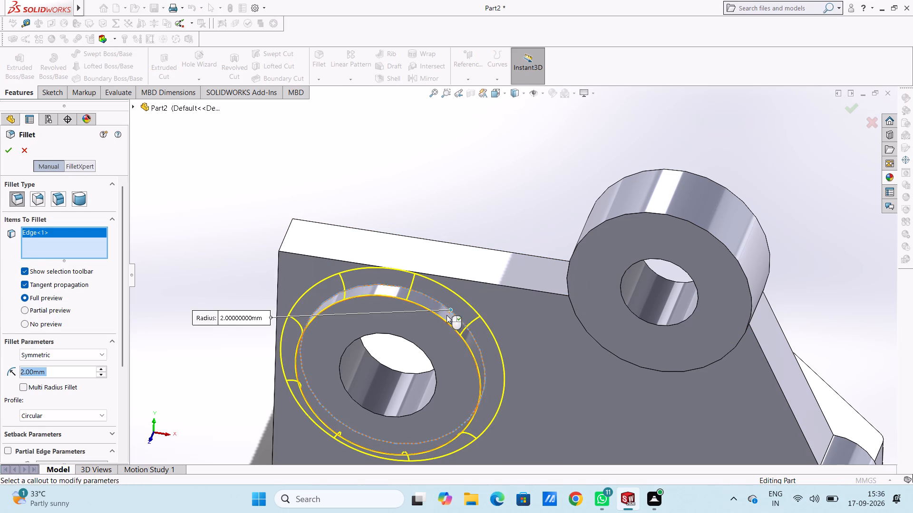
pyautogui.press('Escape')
# Fillet the outer front edge of the boss around the upright's 10 mm hole with a 1 mm radius.
pyautogui.click(314, 52)
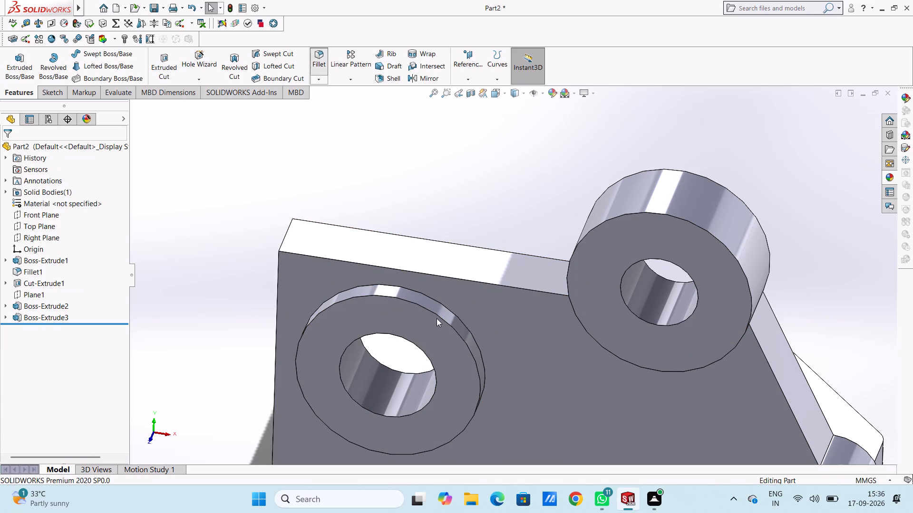
pyautogui.click(448, 324)
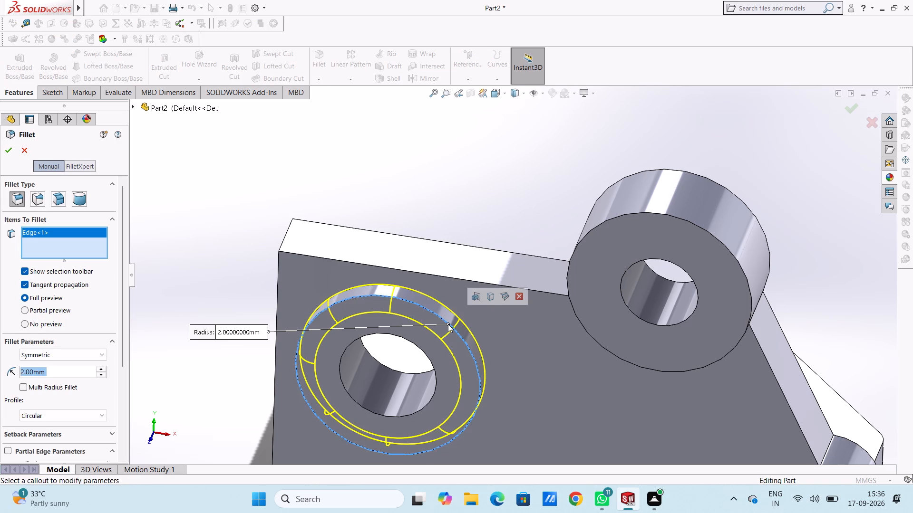
pyautogui.press('1')
pyautogui.press('Return')
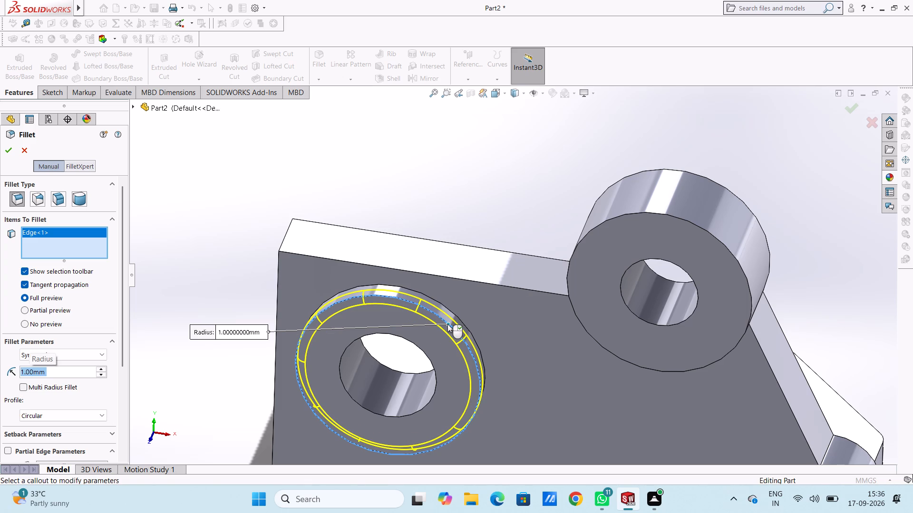
pyautogui.click(6, 150)
# On a new sketch on the upright's front face, draw a 5 mm radius circle concentric with the rounded side lobe.
pyautogui.scroll(4, 264, 222)
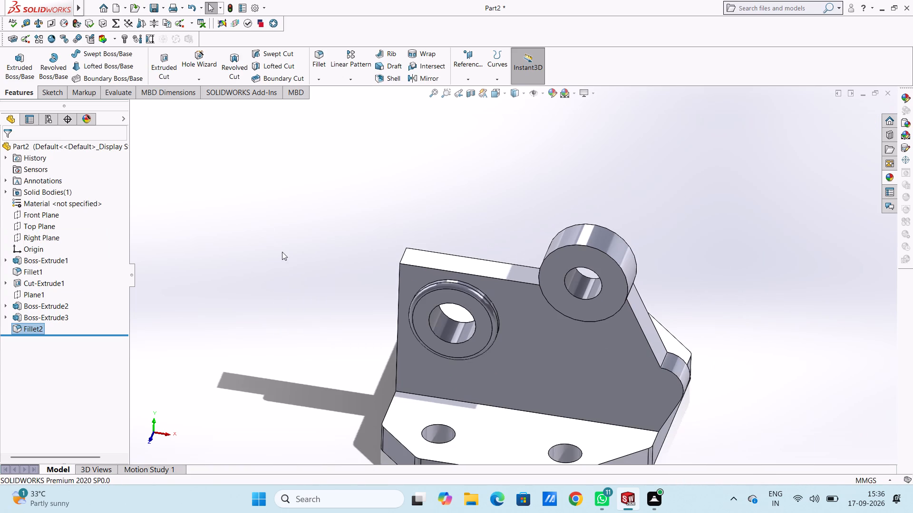
pyautogui.moveTo(296, 264); pyautogui.dragTo(272, 199, button='middle')
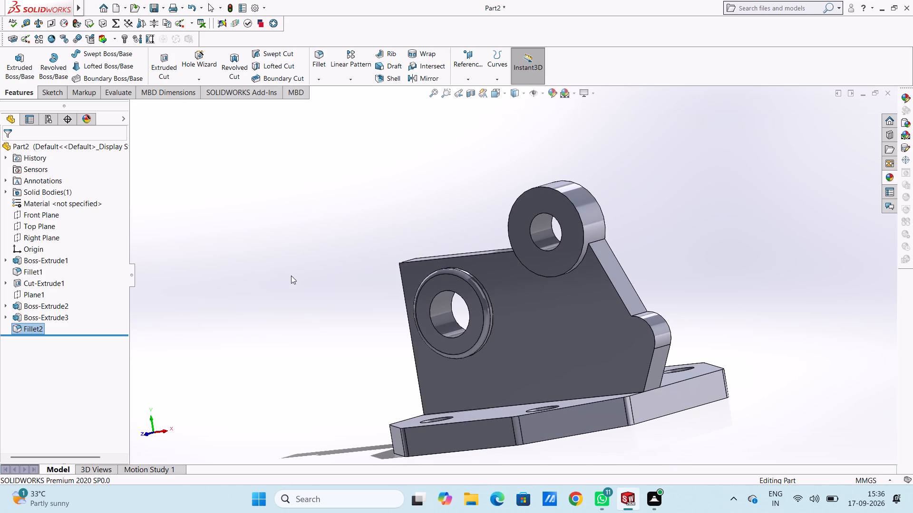
pyautogui.moveTo(291, 277); pyautogui.dragTo(275, 287, button='middle')
pyautogui.scroll(2, 275, 288)
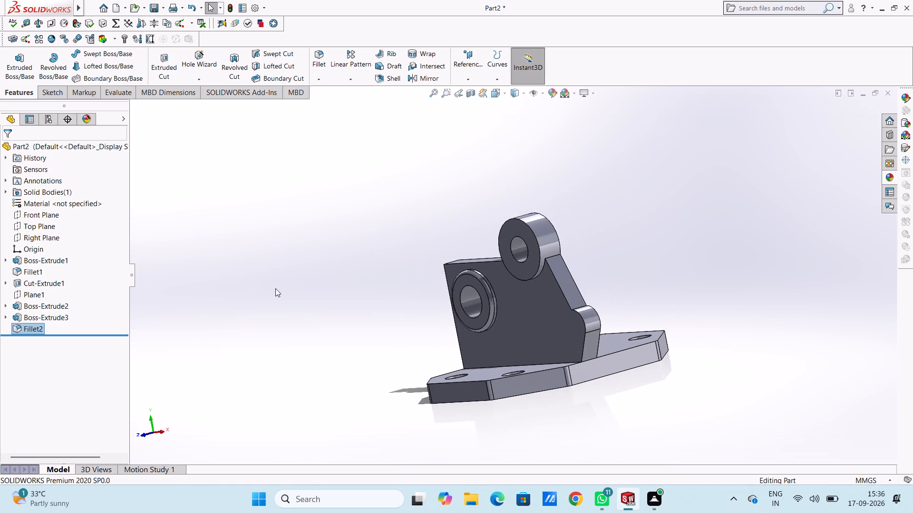
pyautogui.hotkey('ctrl', '1')
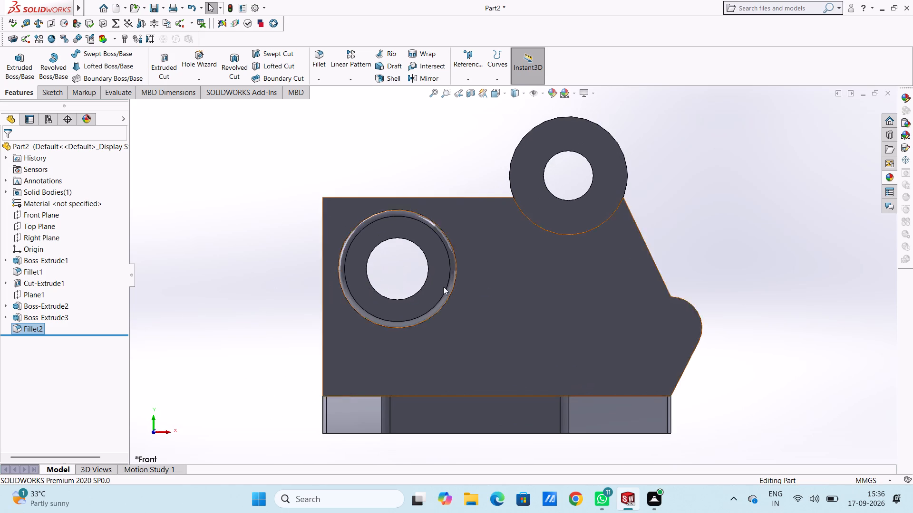
pyautogui.click(682, 322)
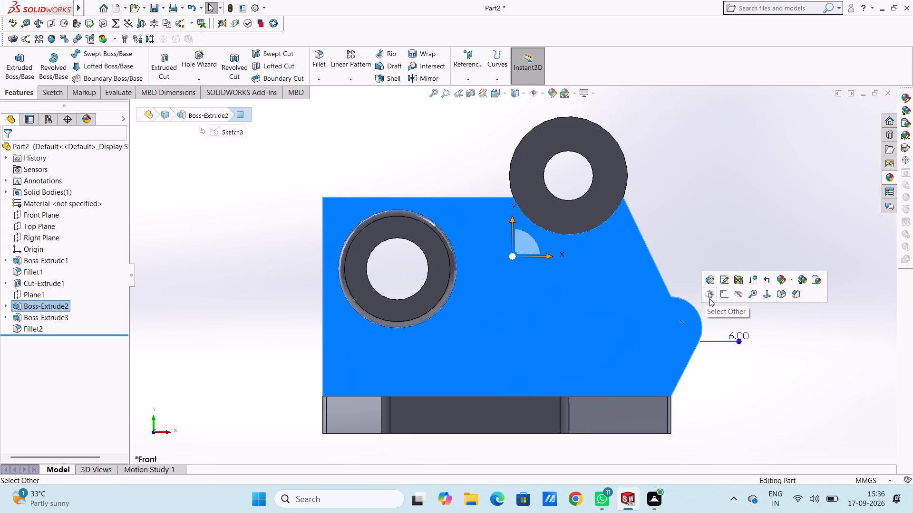
pyautogui.click(721, 295)
pyautogui.click(704, 266)
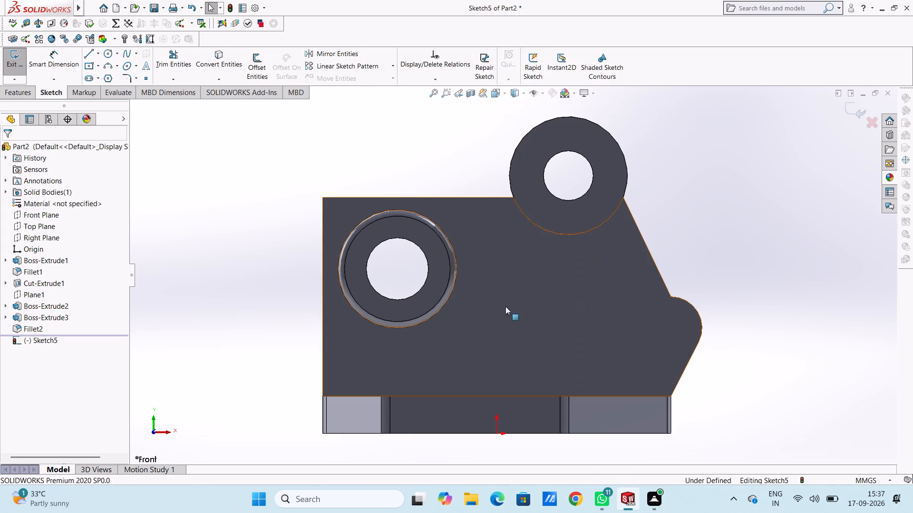
pyautogui.click(107, 55)
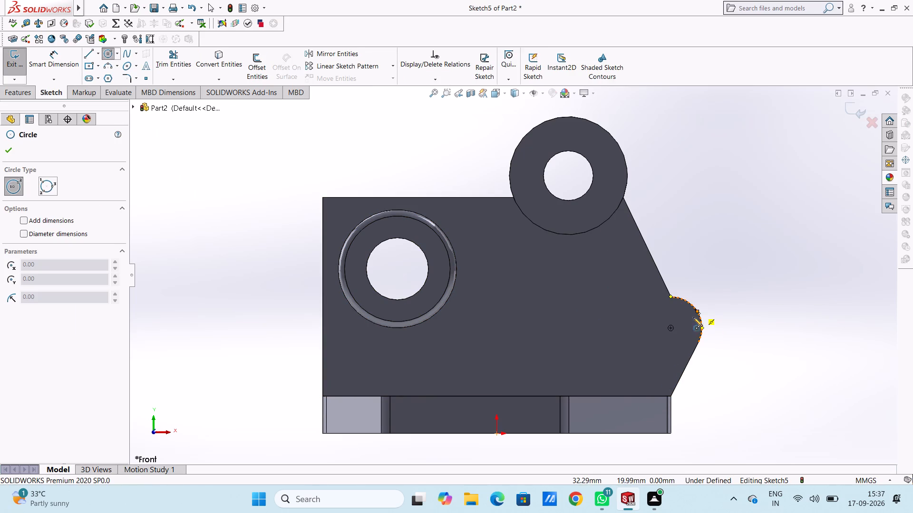
pyautogui.click(672, 328)
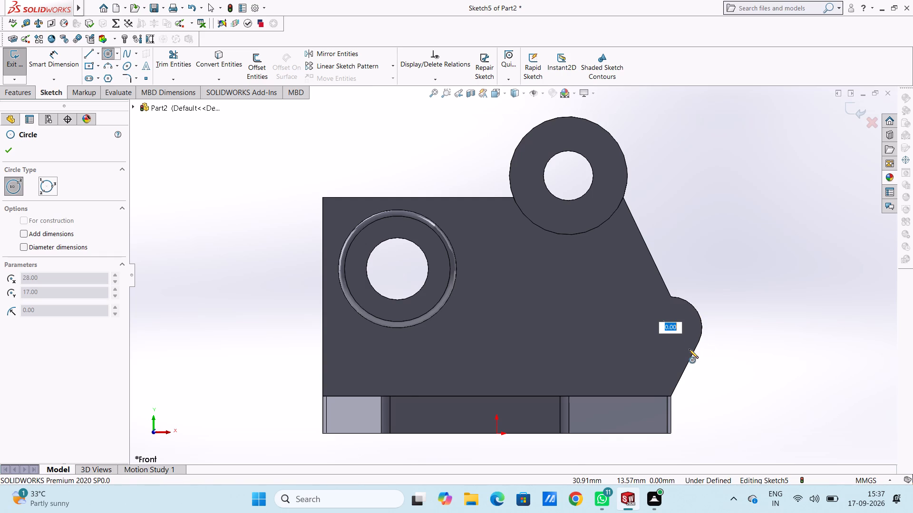
pyautogui.press('5')
pyautogui.press('Return')
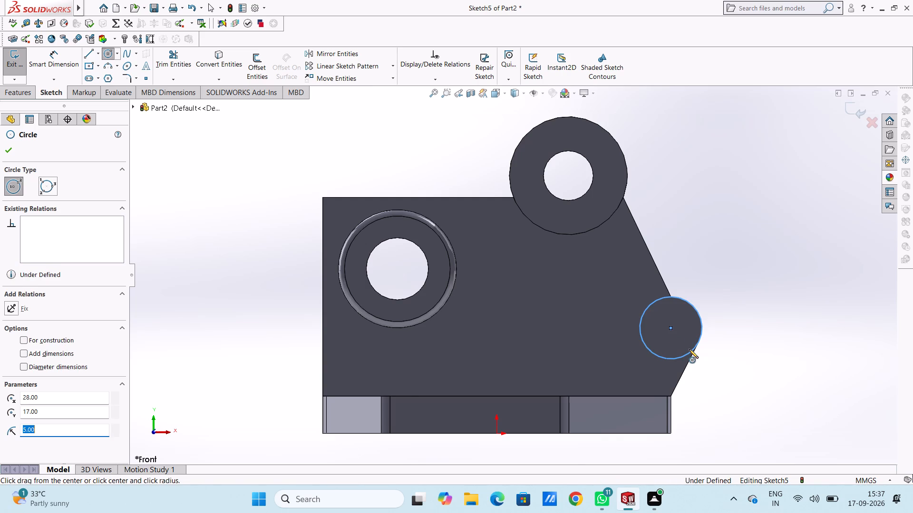
pyautogui.press('Escape')
pyautogui.press('Escape')
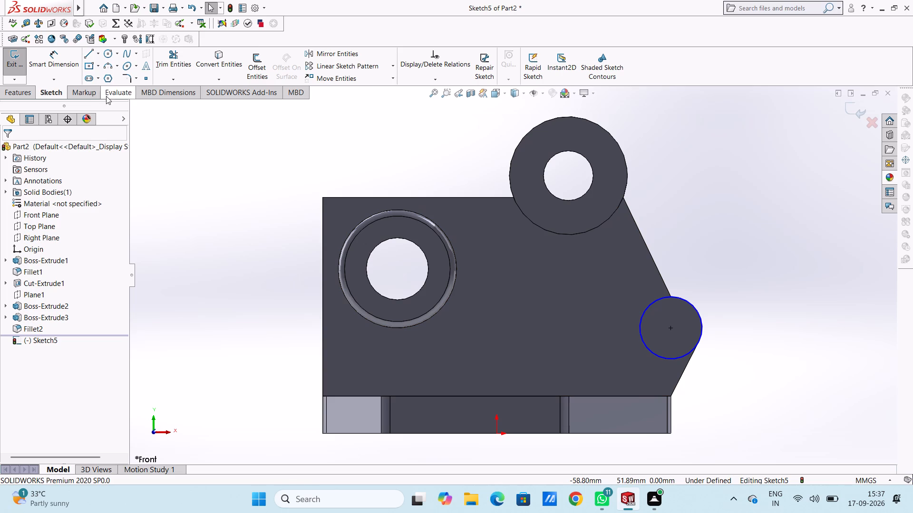
# Dimension the circle at the rounded side lobe with a diameter of 10 mm.
pyautogui.click(69, 57)
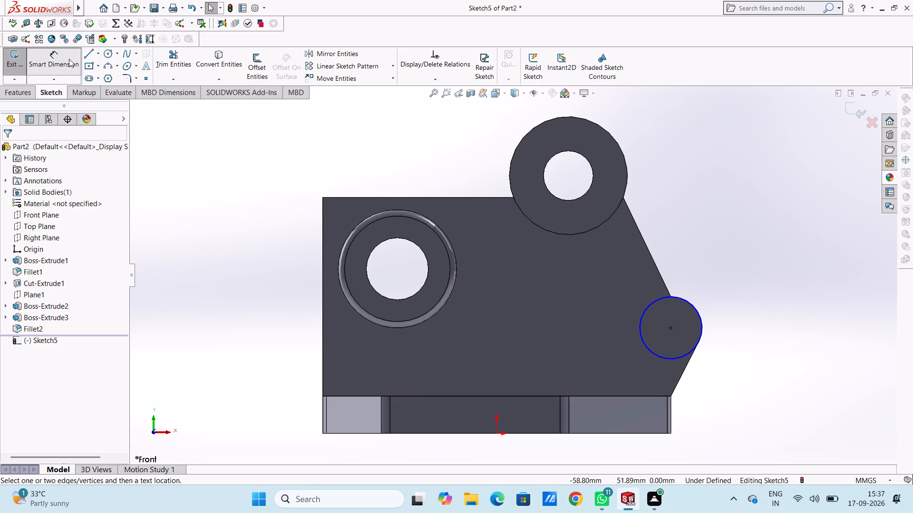
pyautogui.click(693, 305)
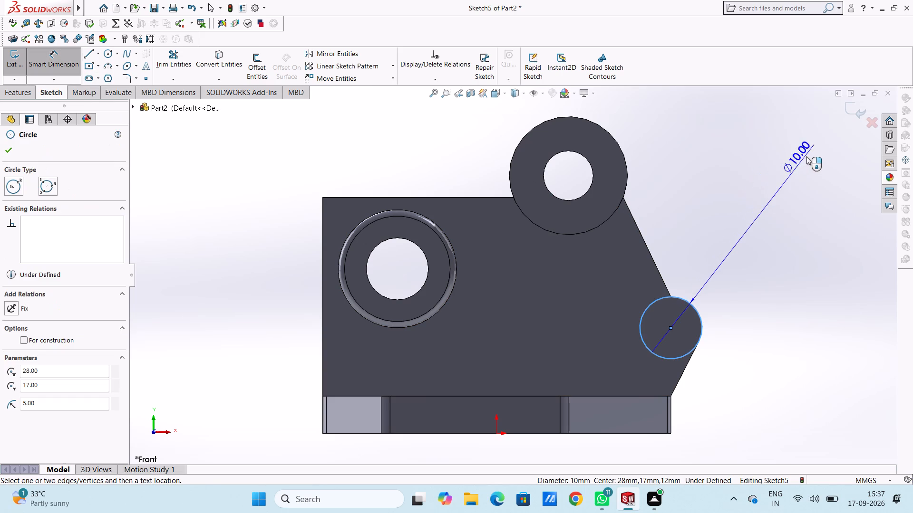
pyautogui.click(814, 152)
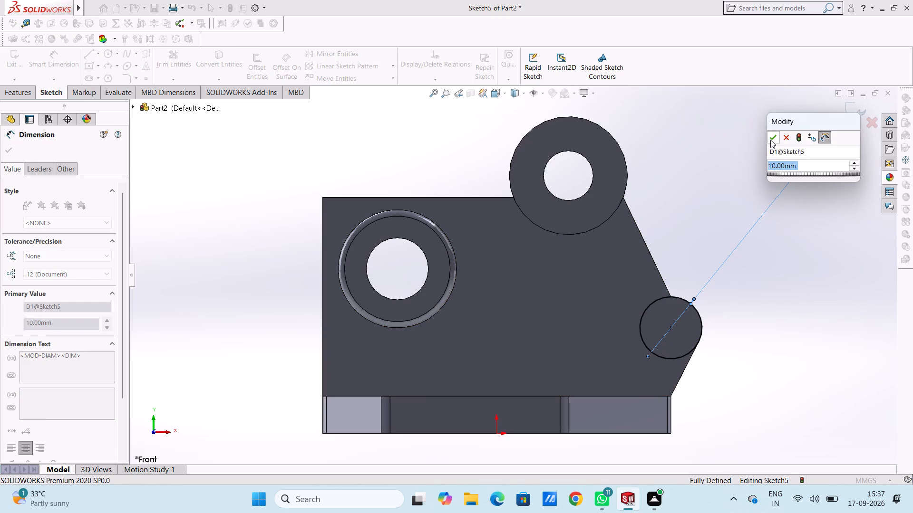
pyautogui.click(770, 140)
pyautogui.click(732, 159)
pyautogui.moveTo(813, 347); pyautogui.dragTo(763, 381, button='middle')
pyautogui.press('Escape')
pyautogui.press('Escape')
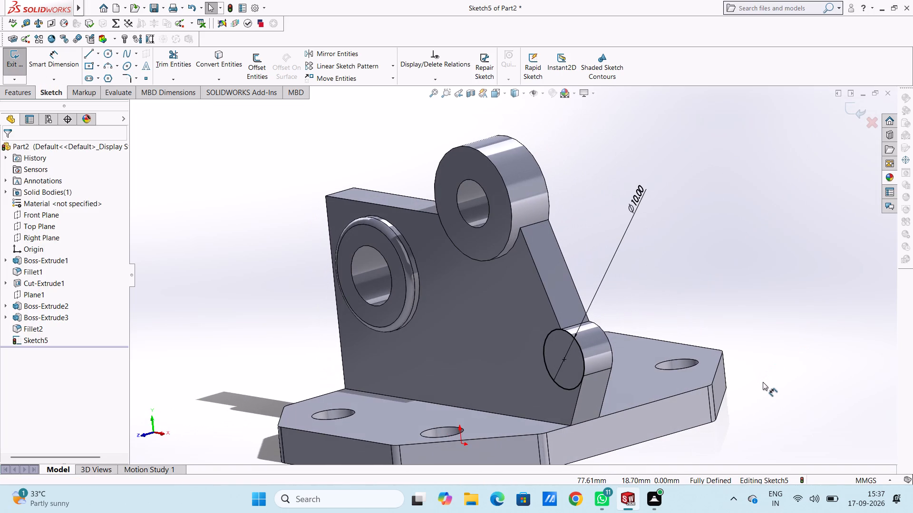
# Extrude the 10 mm circle 6 mm forward from the upright's front face as a blind boss merged with the body.
pyautogui.click(10, 95)
pyautogui.click(10, 64)
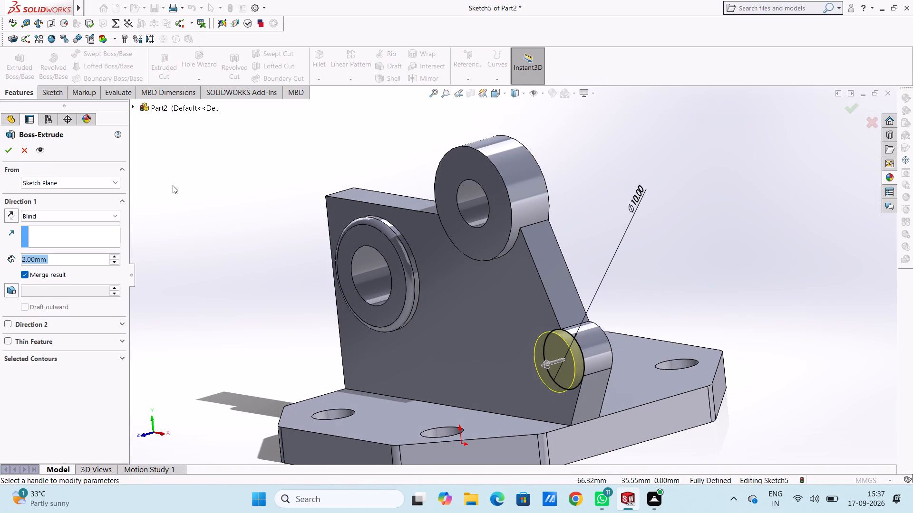
pyautogui.press('6')
pyautogui.press('Return')
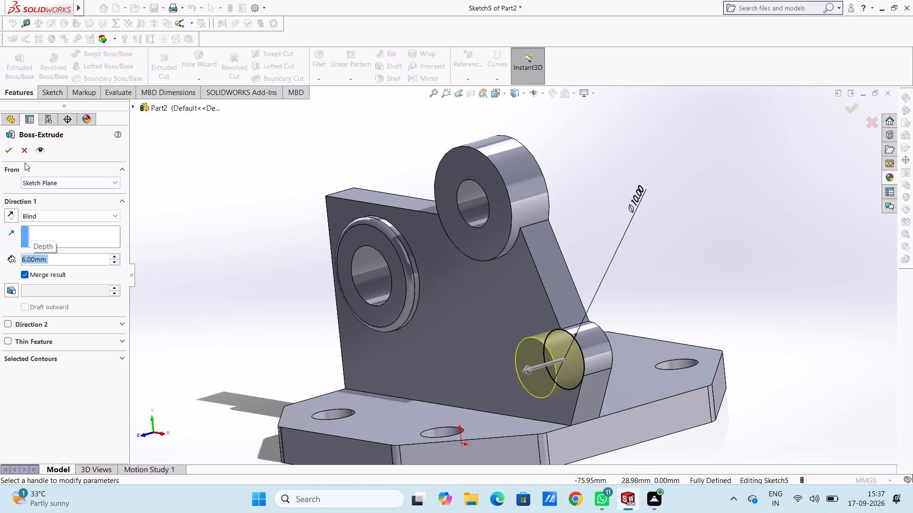
pyautogui.click(8, 152)
pyautogui.click(164, 211)
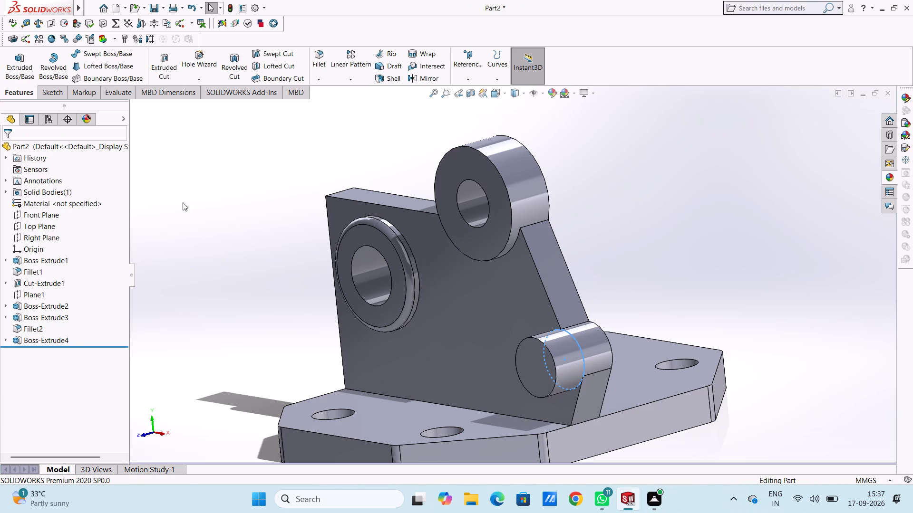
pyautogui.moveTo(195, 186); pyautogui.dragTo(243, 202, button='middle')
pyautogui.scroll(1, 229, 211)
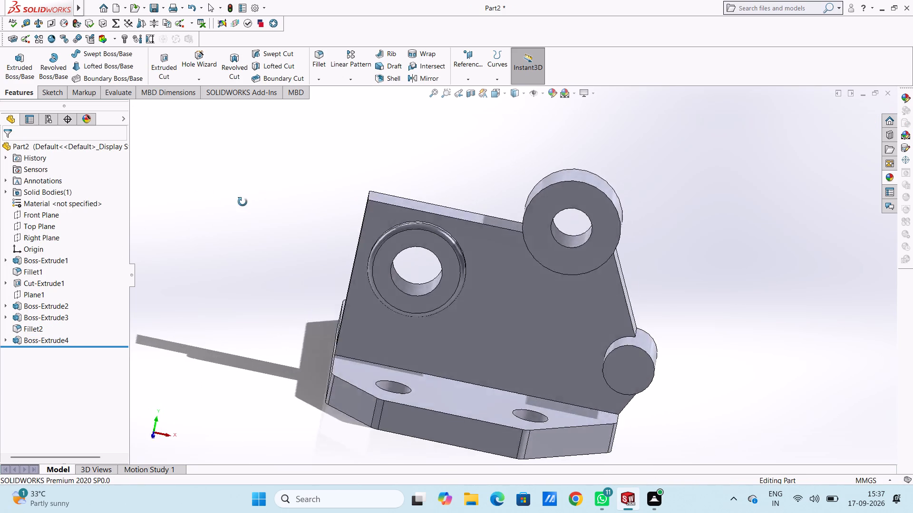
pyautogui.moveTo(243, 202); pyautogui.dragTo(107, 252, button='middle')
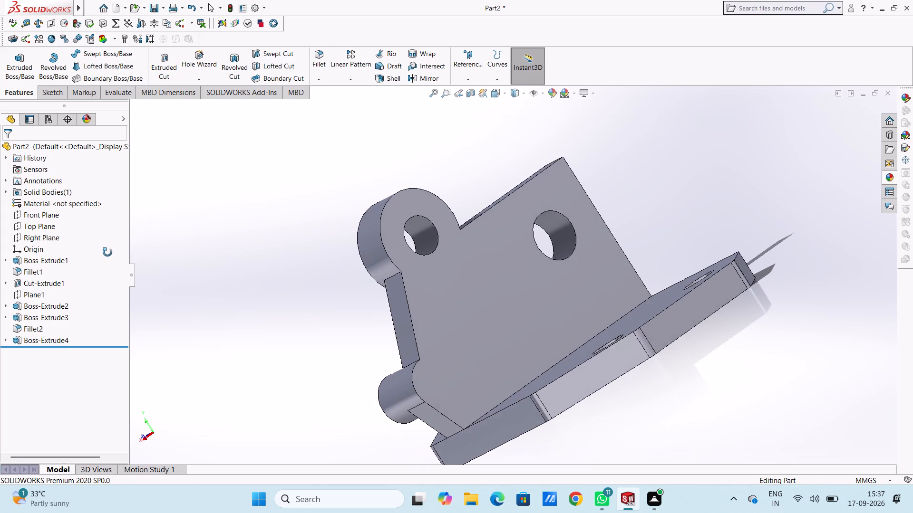
# Create a reference plane parallel to the Front Plane, offset 6 mm toward the back of the part.
pyautogui.moveTo(107, 252); pyautogui.dragTo(261, 236, button='middle')
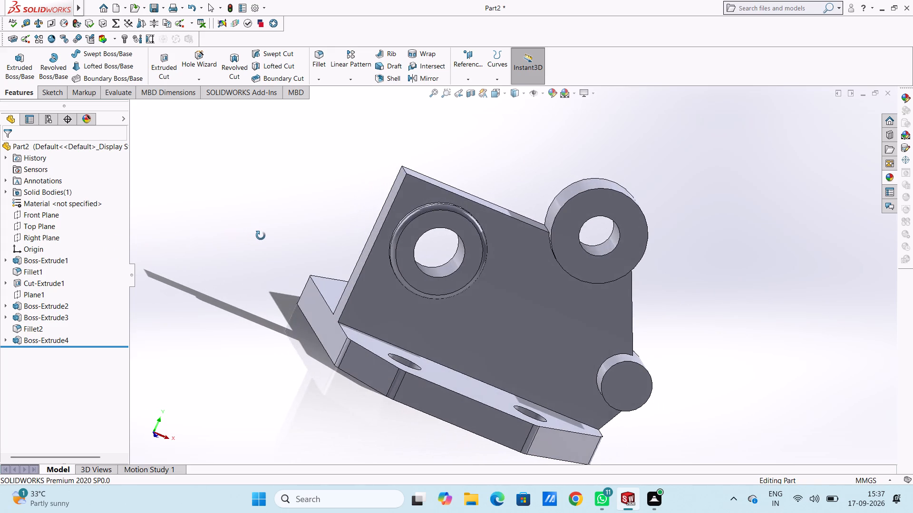
pyautogui.moveTo(261, 236); pyautogui.dragTo(228, 253, button='middle')
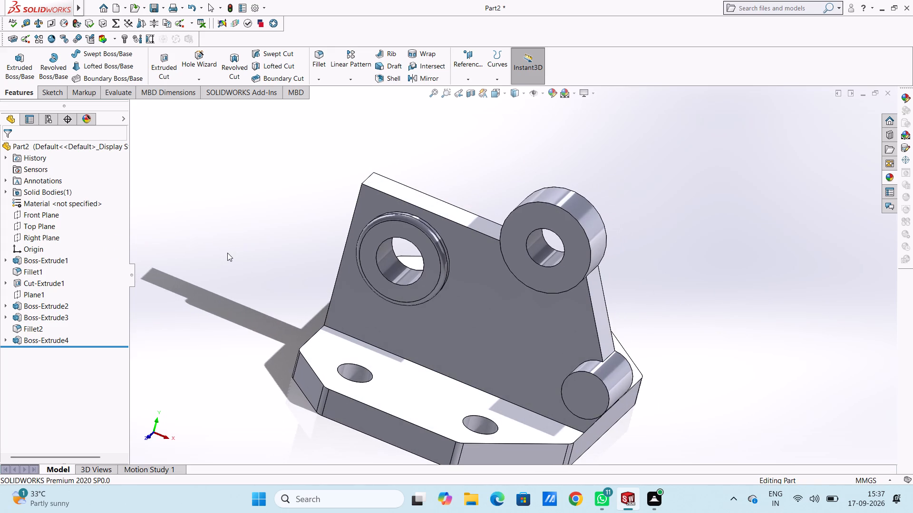
pyautogui.hotkey('ctrl', '7')
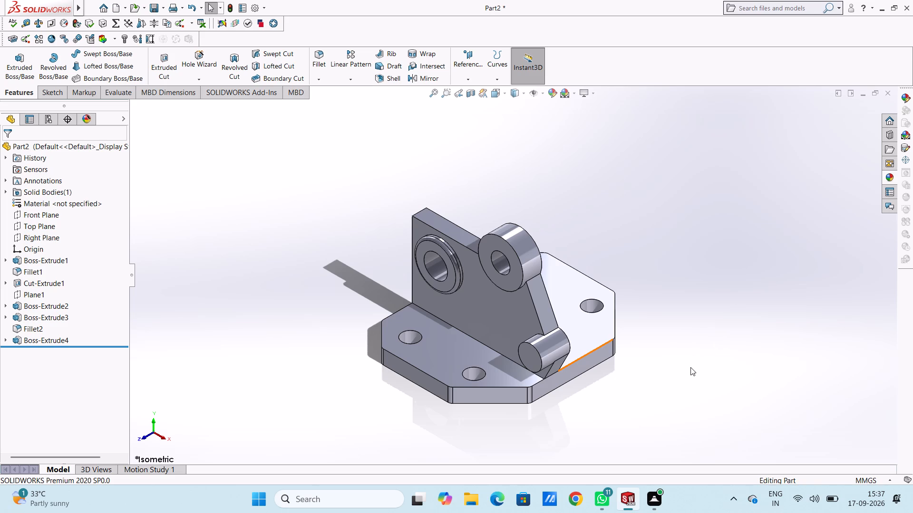
pyautogui.hotkey('ctrl', '1')
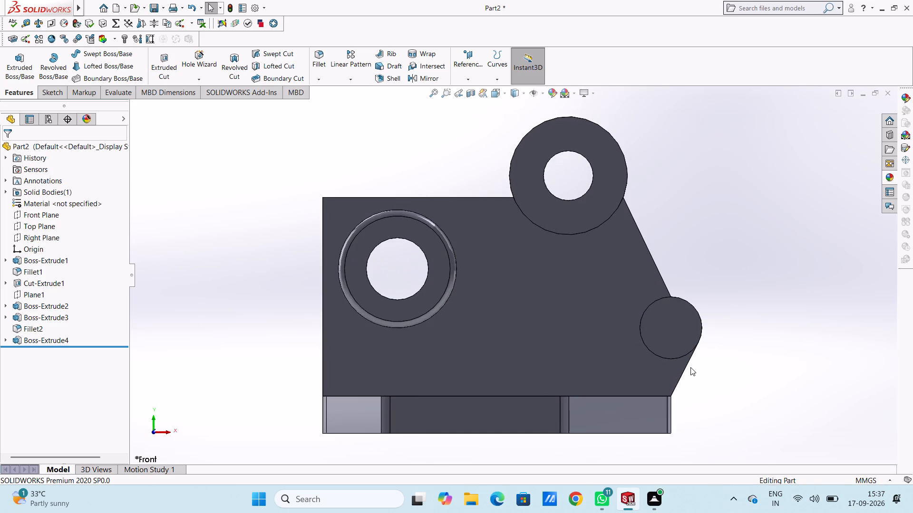
pyautogui.hotkey('ctrl', '2')
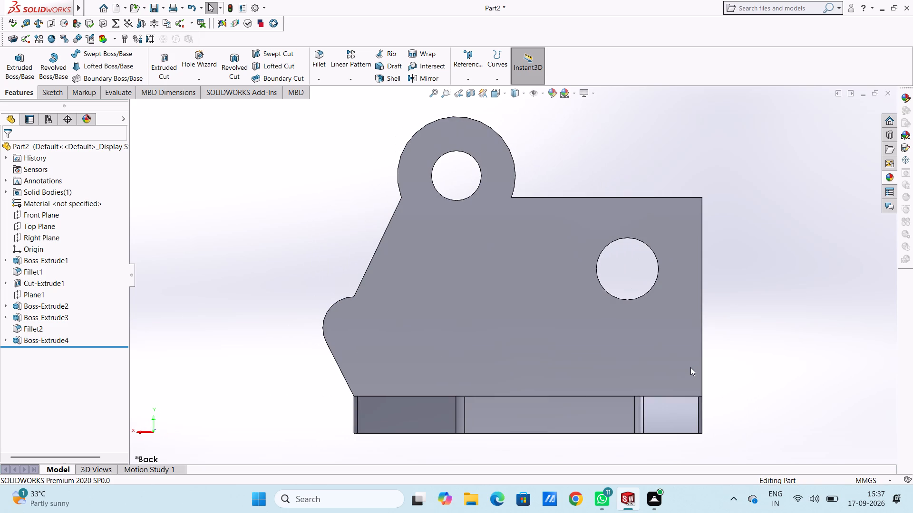
pyautogui.hotkey('ctrl', '5')
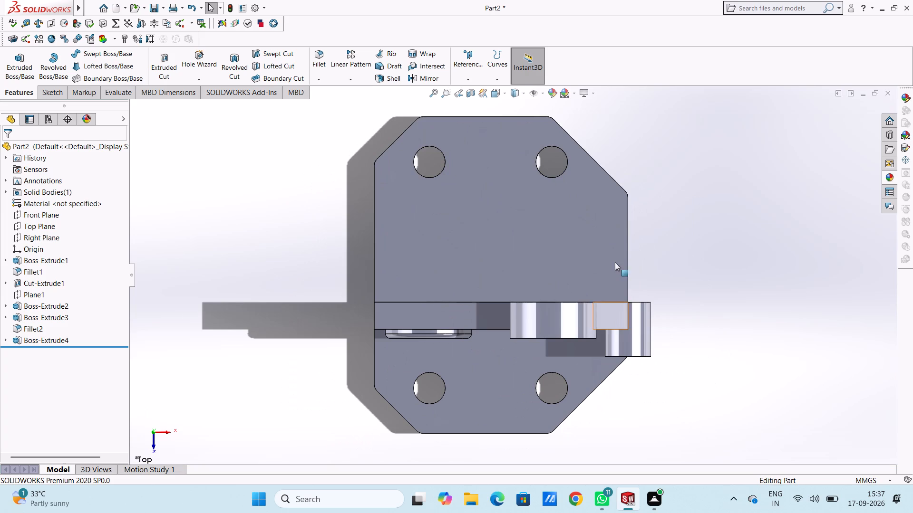
pyautogui.click(462, 58)
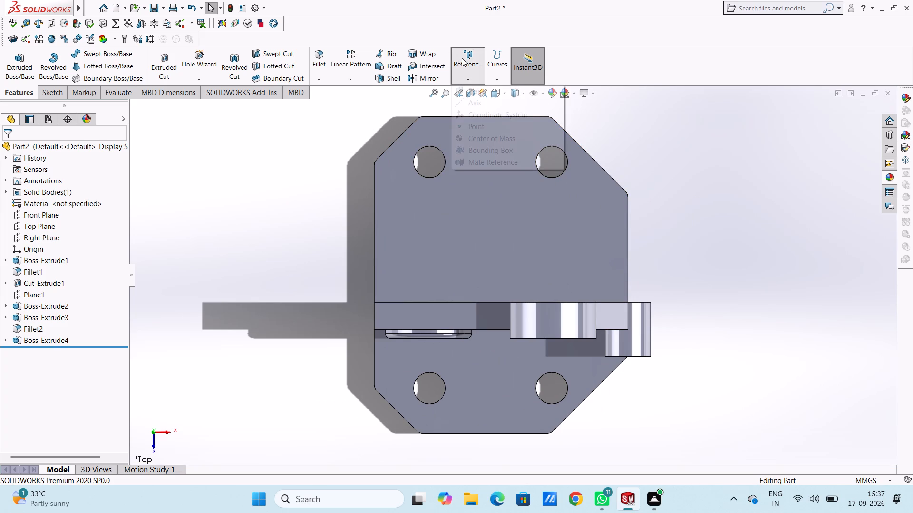
pyautogui.click(471, 90)
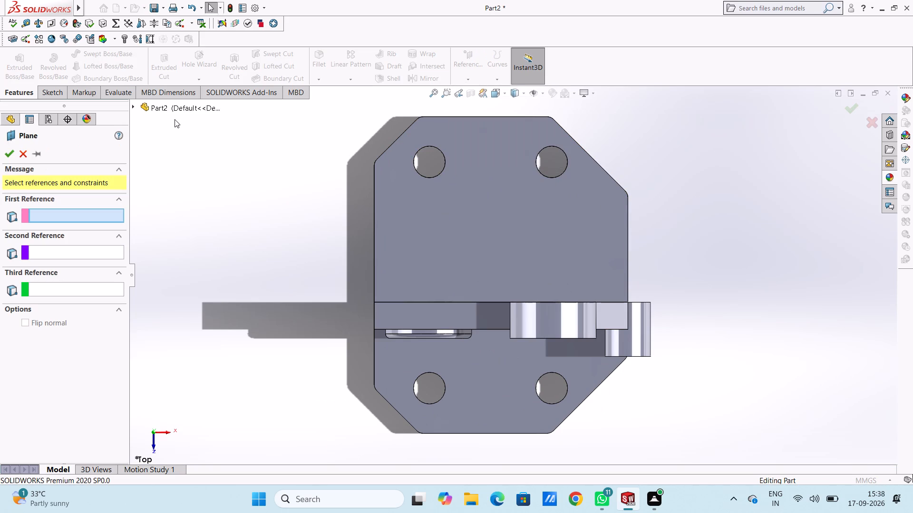
pyautogui.click(158, 110)
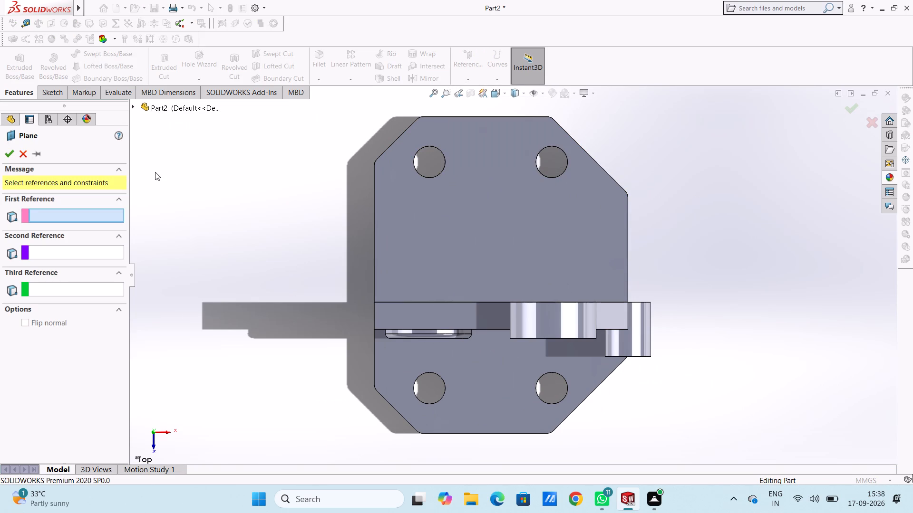
pyautogui.click(143, 109)
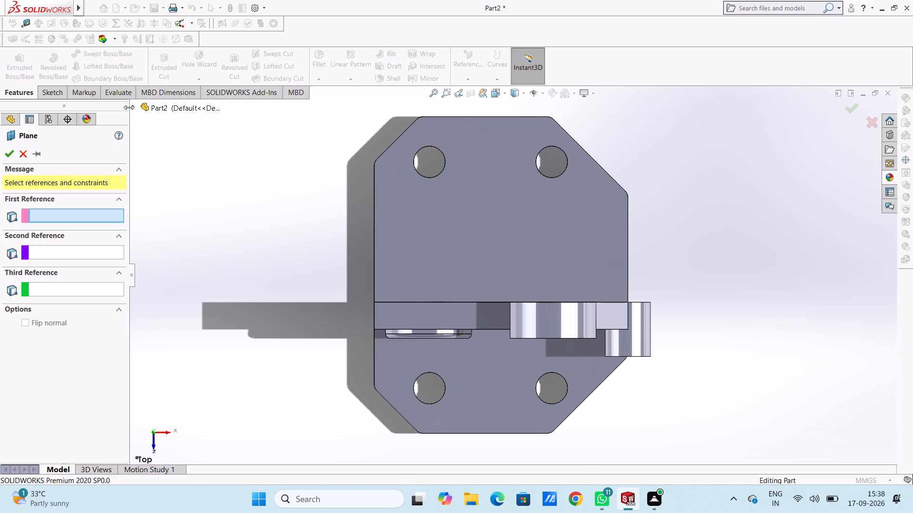
pyautogui.click(133, 109)
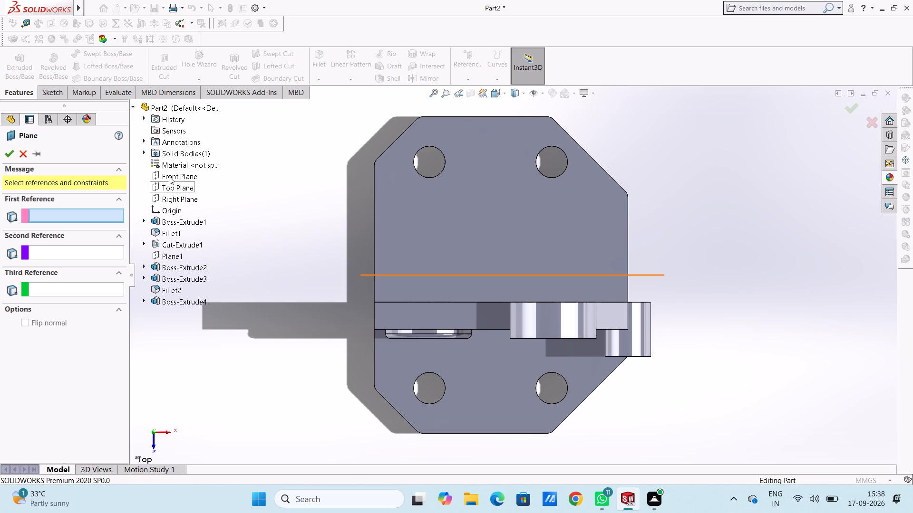
pyautogui.click(169, 176)
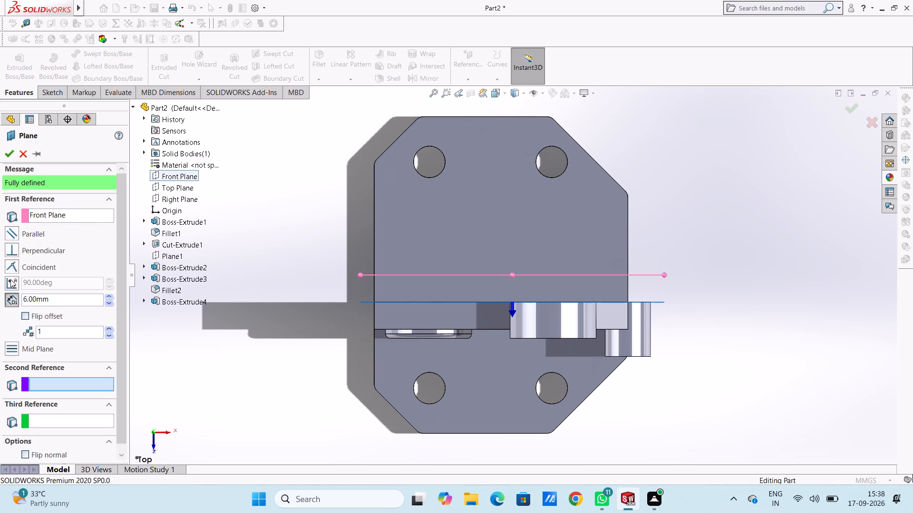
pyautogui.click(28, 315)
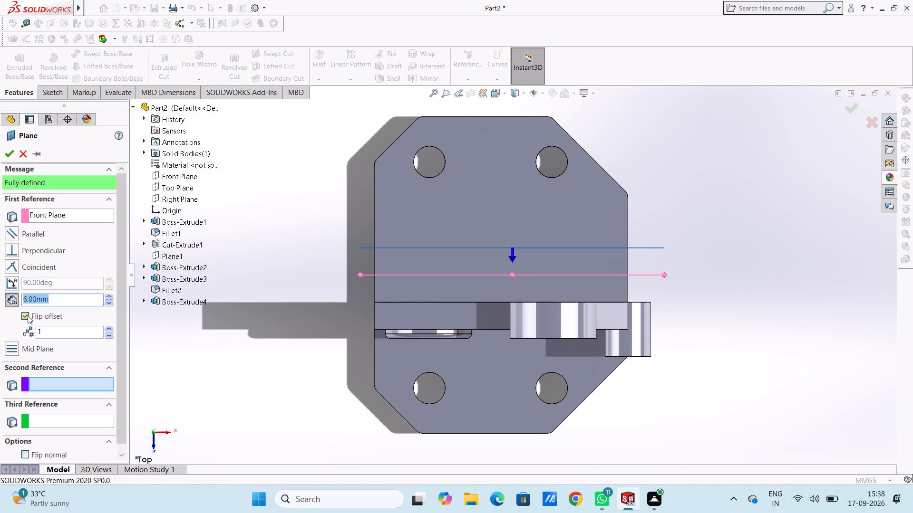
pyautogui.click(12, 152)
pyautogui.click(207, 244)
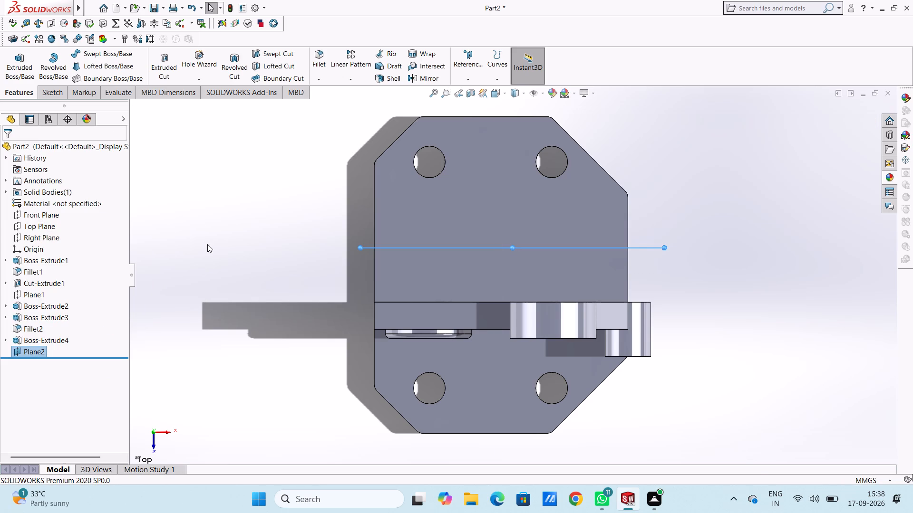
# On a new sketch on the offset plane, trace the upright's rounded side lobe with a three-point arc of 5 mm radius.
pyautogui.hotkey('ctrl', '2')
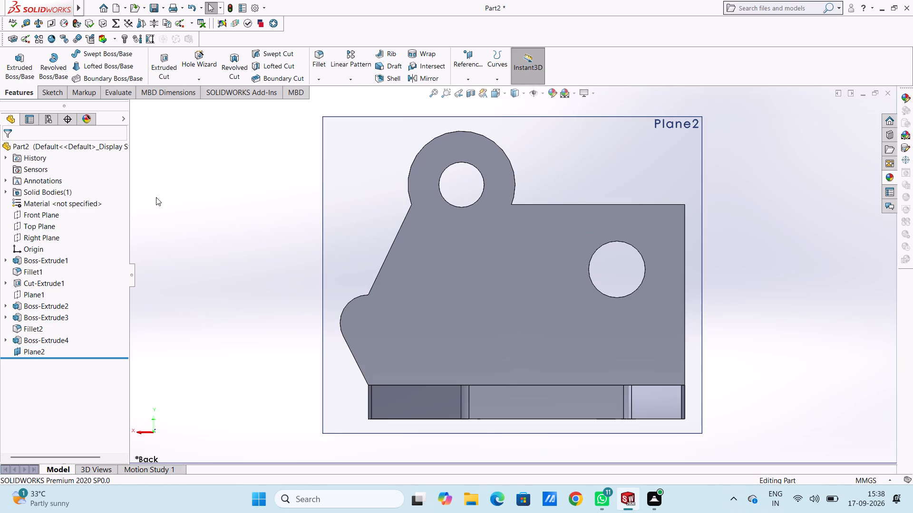
pyautogui.click(363, 204)
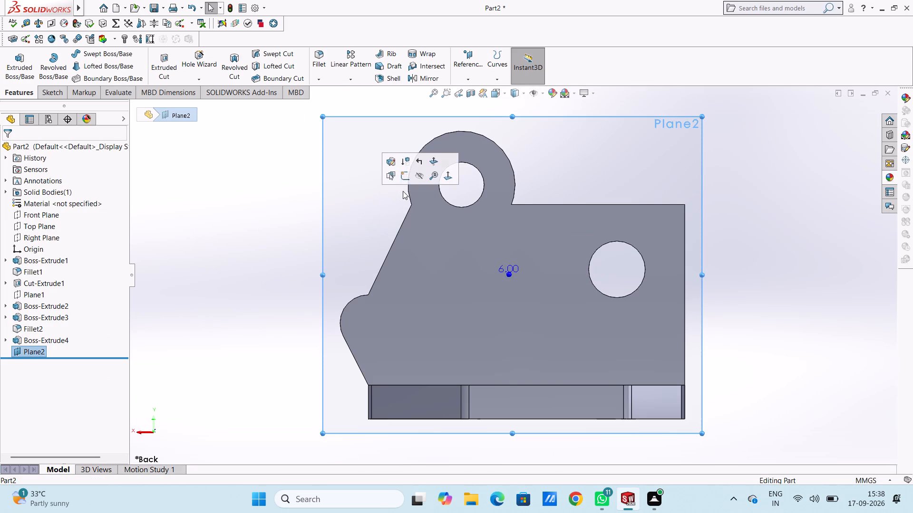
pyautogui.click(403, 178)
pyautogui.click(284, 194)
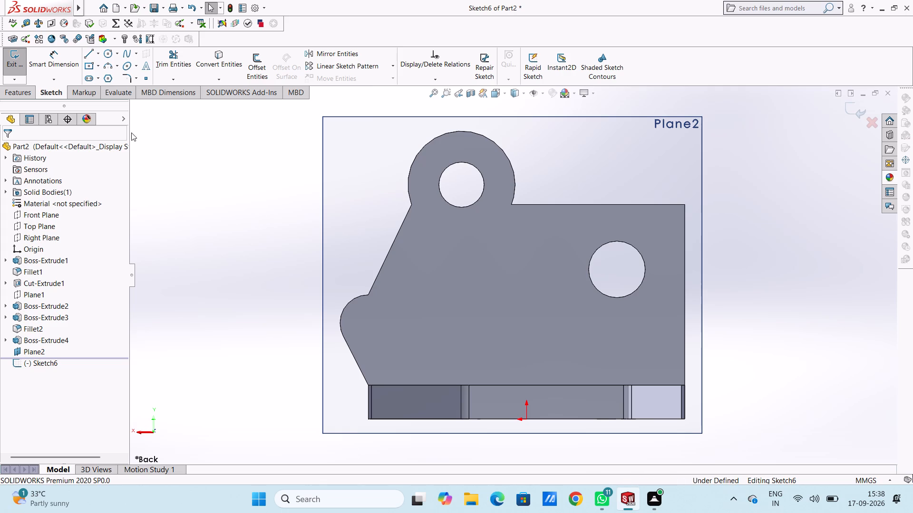
pyautogui.click(103, 65)
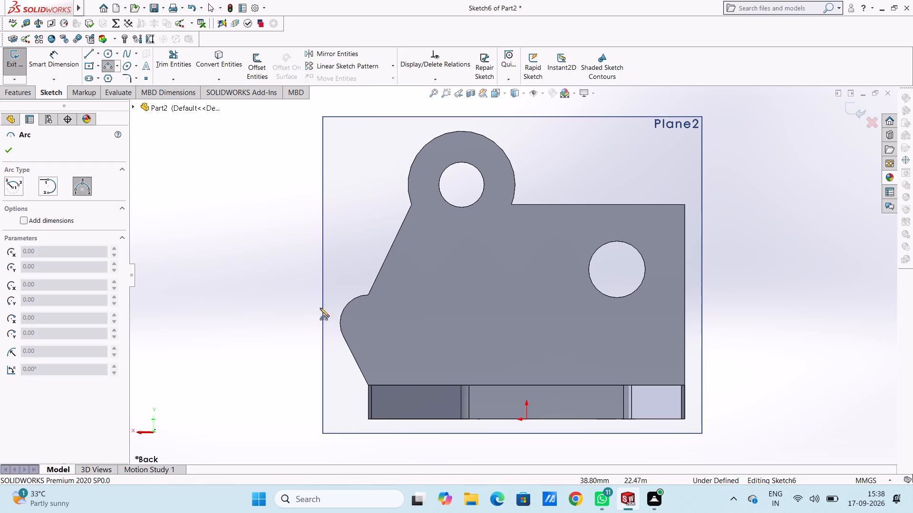
pyautogui.click(343, 336)
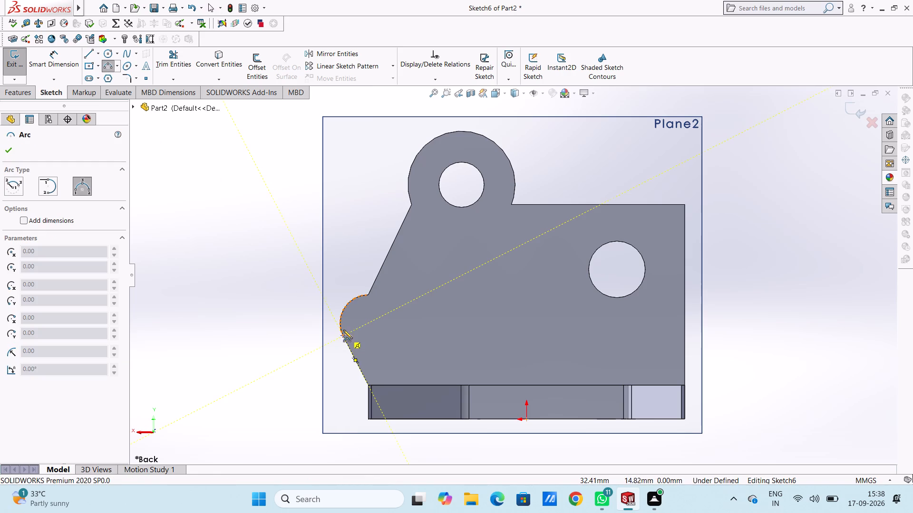
pyautogui.click(368, 294)
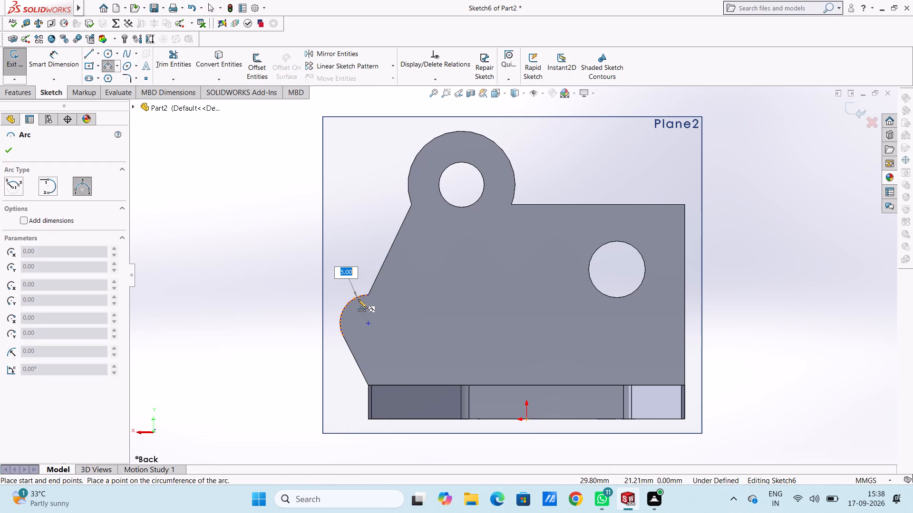
pyautogui.click(358, 299)
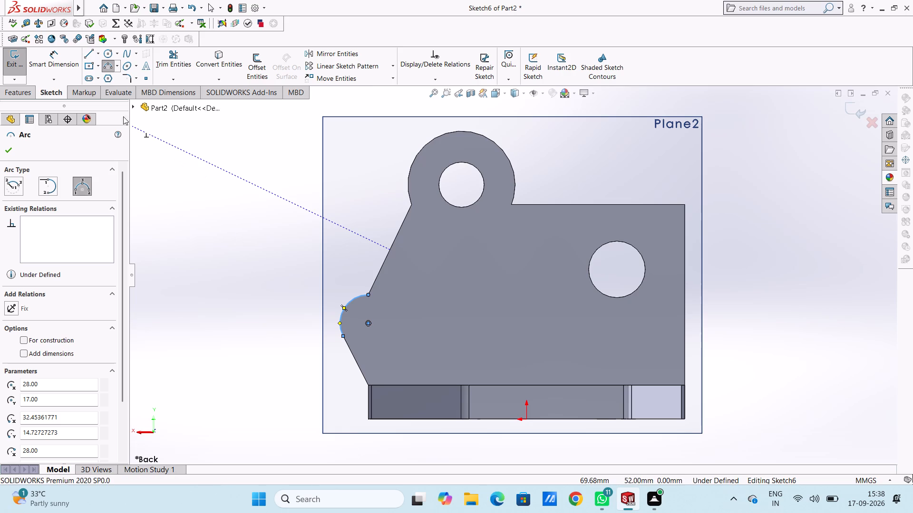
# Trace the upright's straight outline with lines: both slanted edges beside the side lobe, the 56 mm base, the vertical side and the top edge.
pyautogui.click(90, 56)
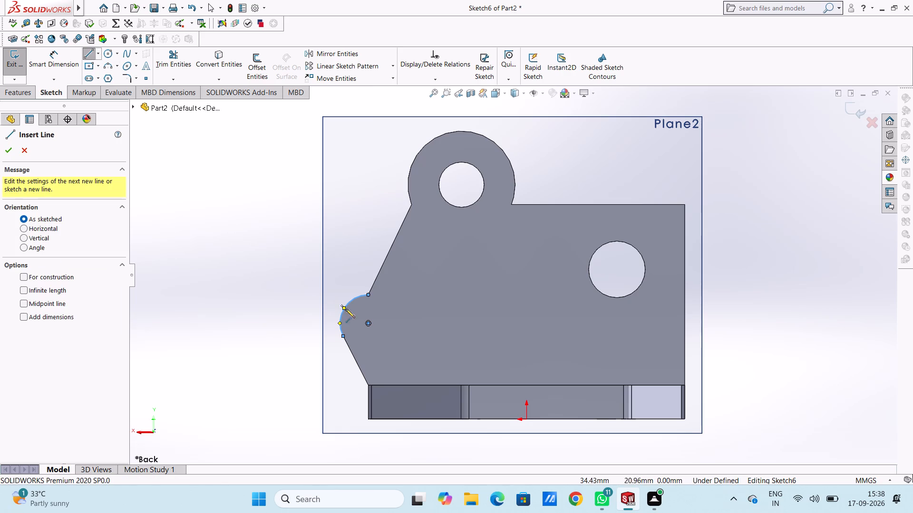
pyautogui.click(369, 294)
pyautogui.click(412, 204)
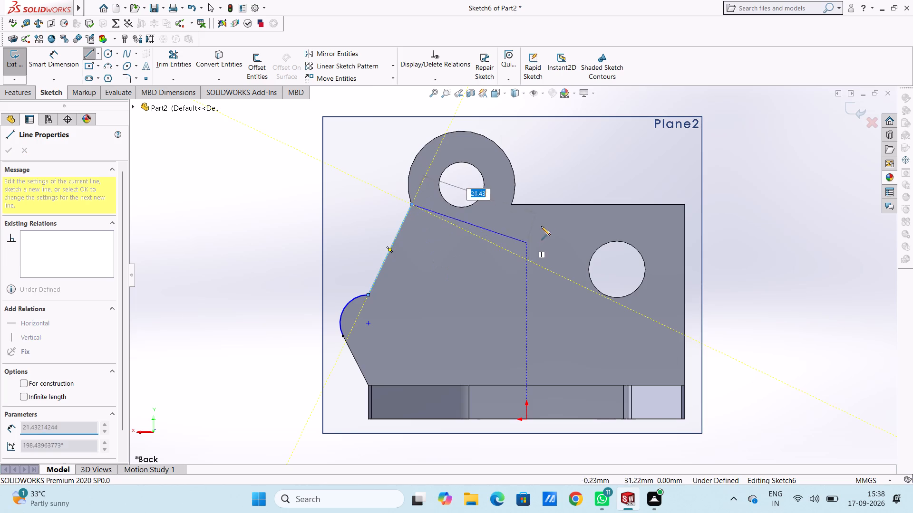
pyautogui.press('Escape')
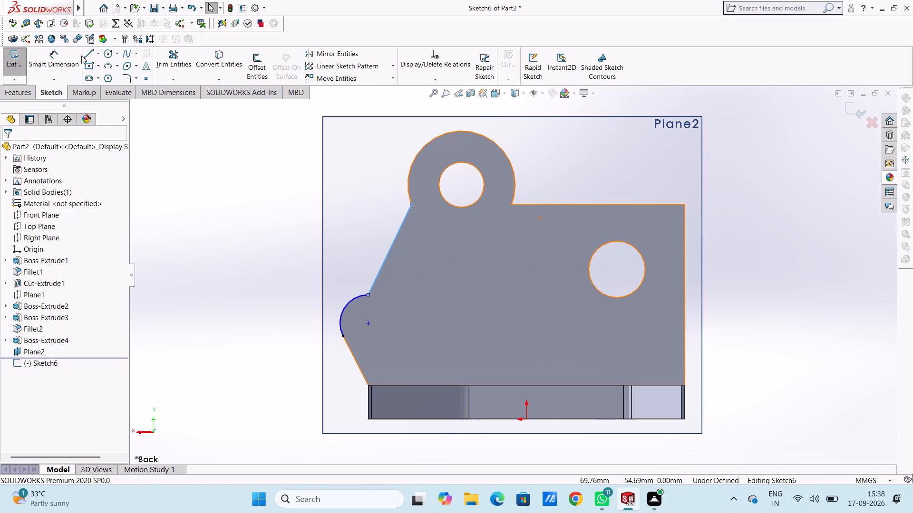
pyautogui.click(85, 55)
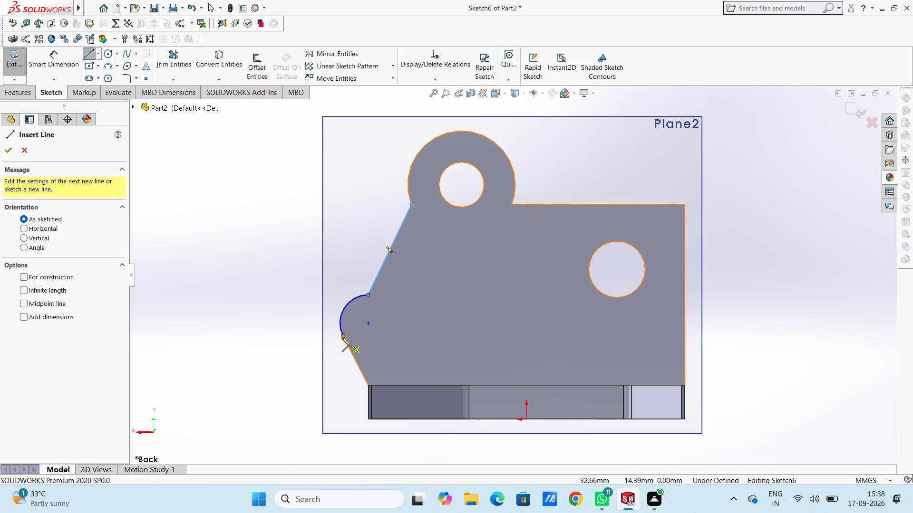
pyautogui.click(342, 338)
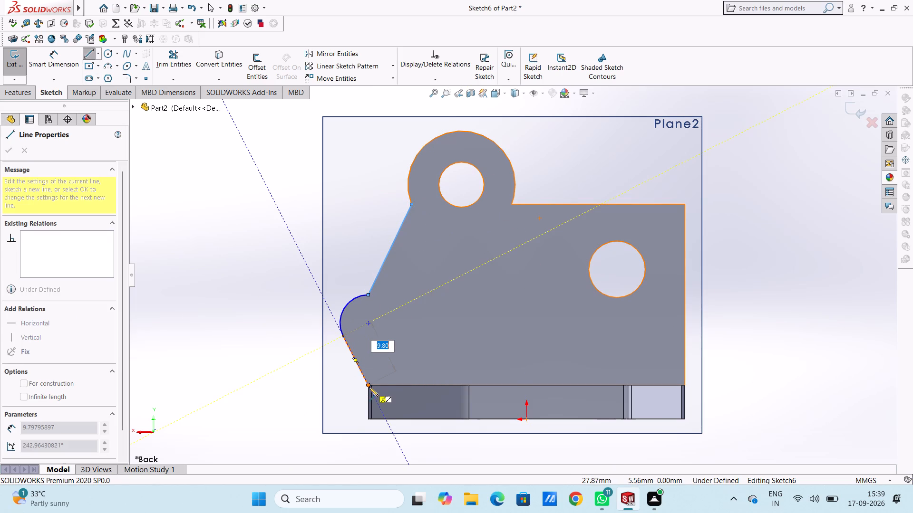
pyautogui.click(369, 386)
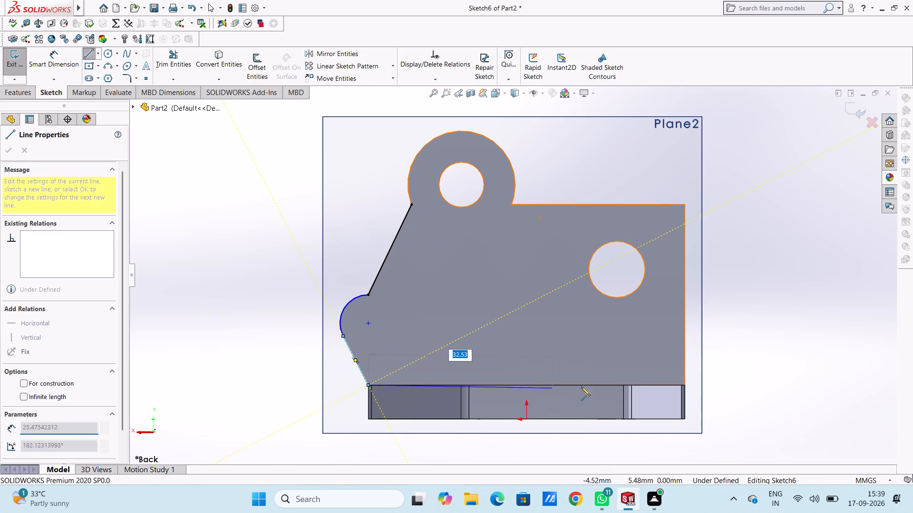
pyautogui.click(686, 385)
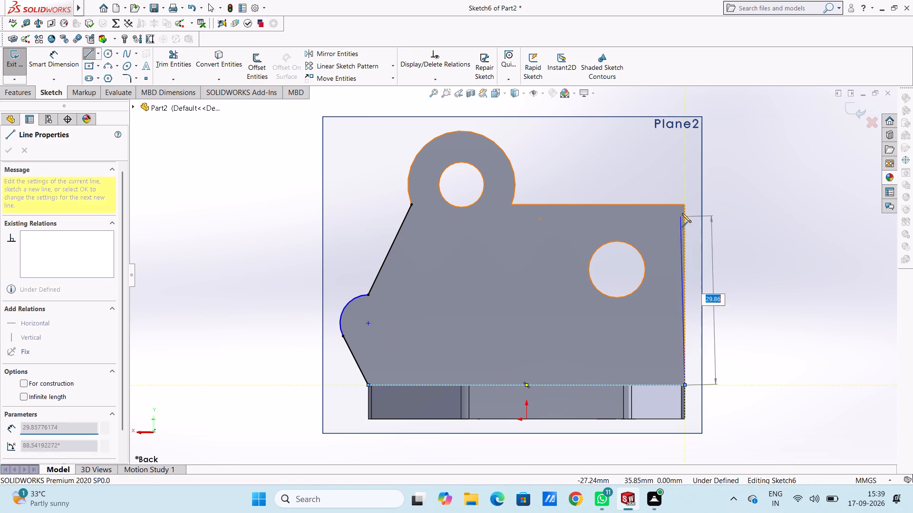
pyautogui.click(685, 202)
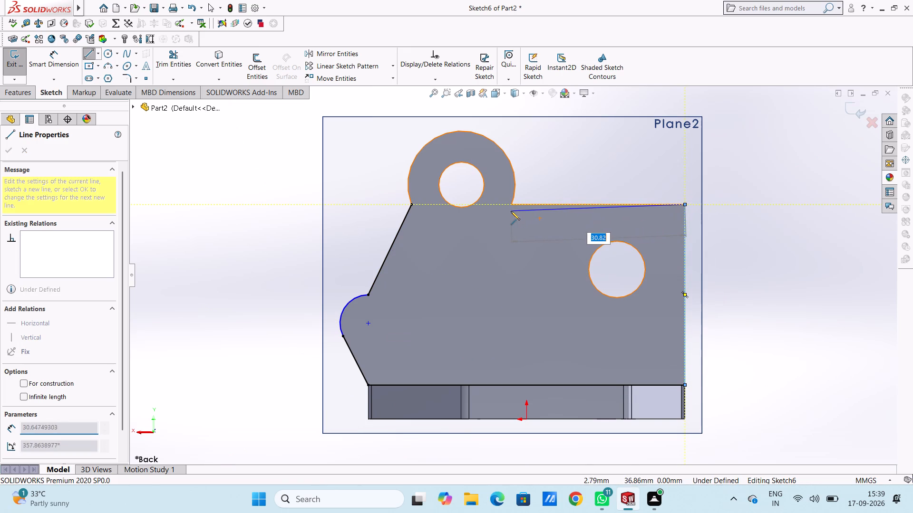
pyautogui.click(512, 205)
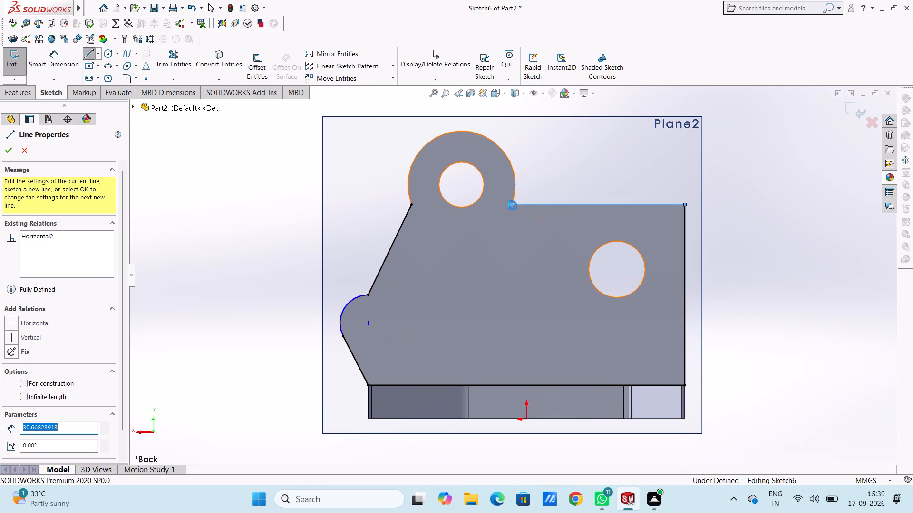
pyautogui.press('Escape')
pyautogui.press('Escape')
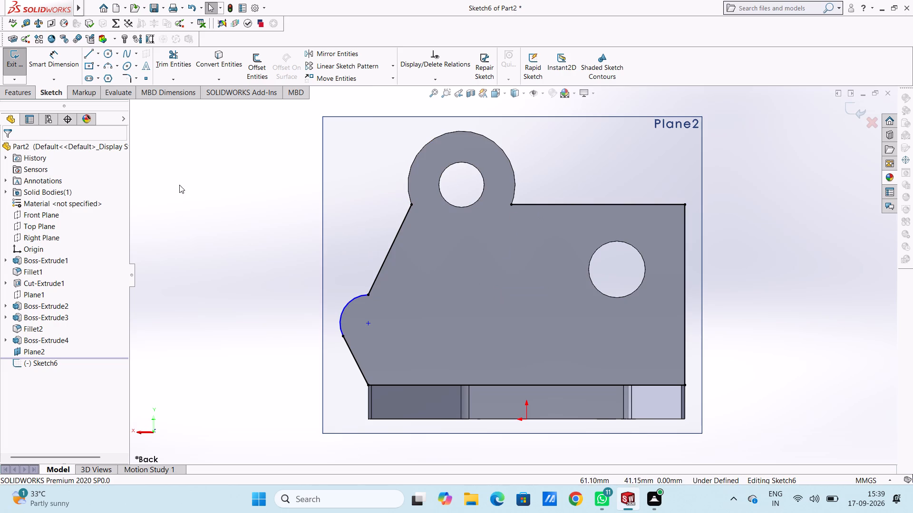
# Trace the upright's top lobe with a three-point arc of 9.5 mm radius joining the slanted edge and the top edge.
pyautogui.click(107, 65)
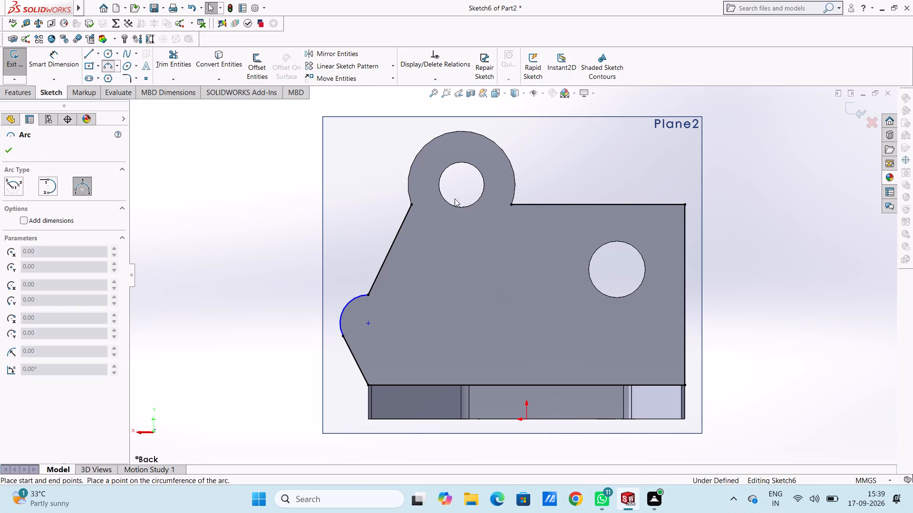
pyautogui.click(409, 204)
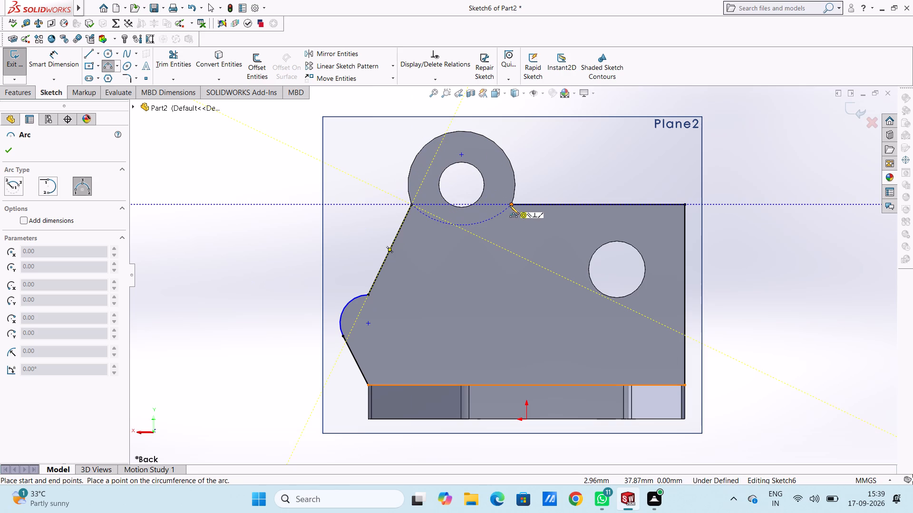
pyautogui.click(510, 205)
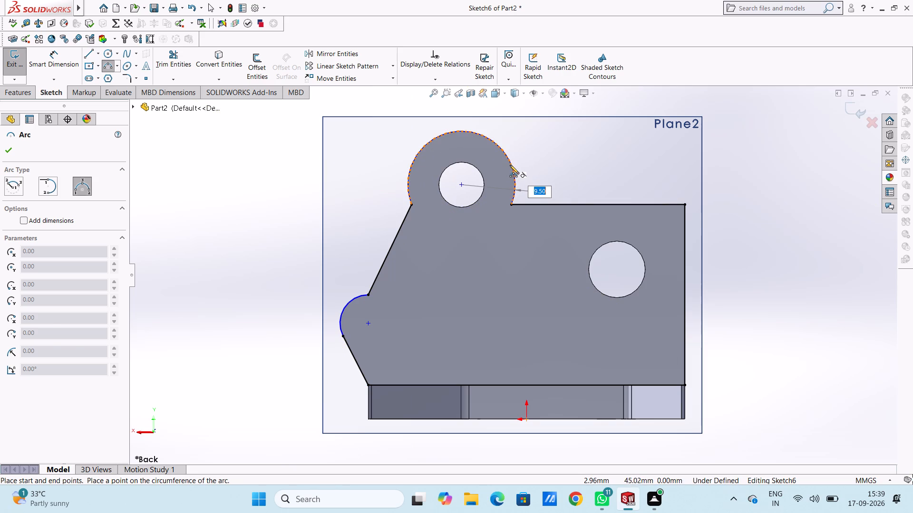
pyautogui.click(510, 165)
pyautogui.press('Escape')
pyautogui.press('Escape')
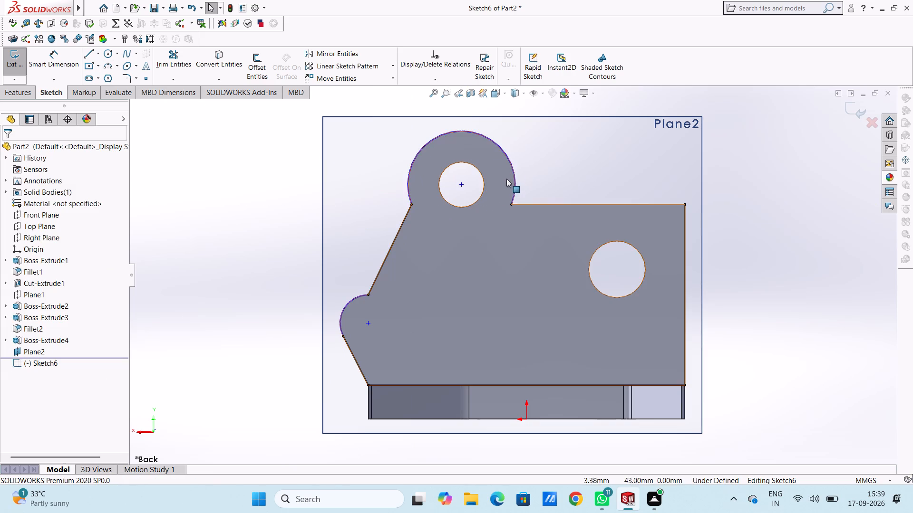
# Draw a circle of 4 mm radius over the top lobe's hole, concentric with the lobe arc.
pyautogui.click(109, 53)
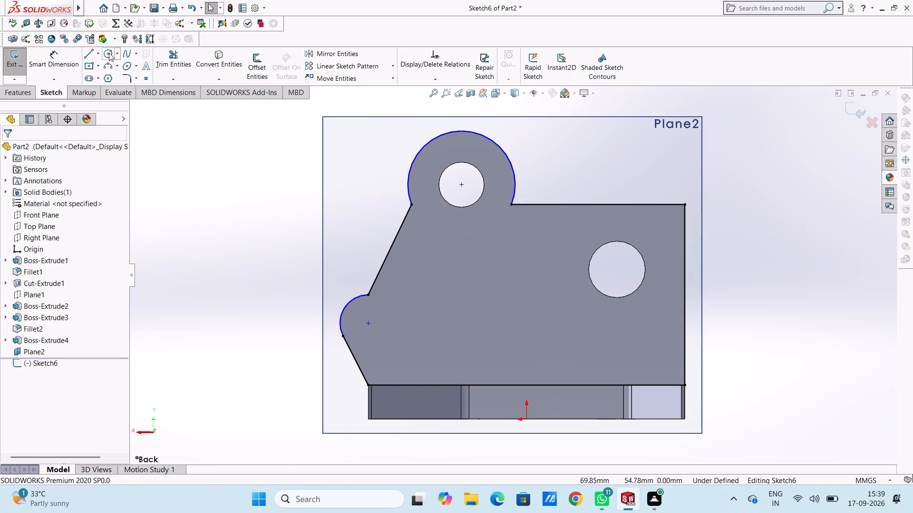
pyautogui.click(461, 187)
pyautogui.click(477, 199)
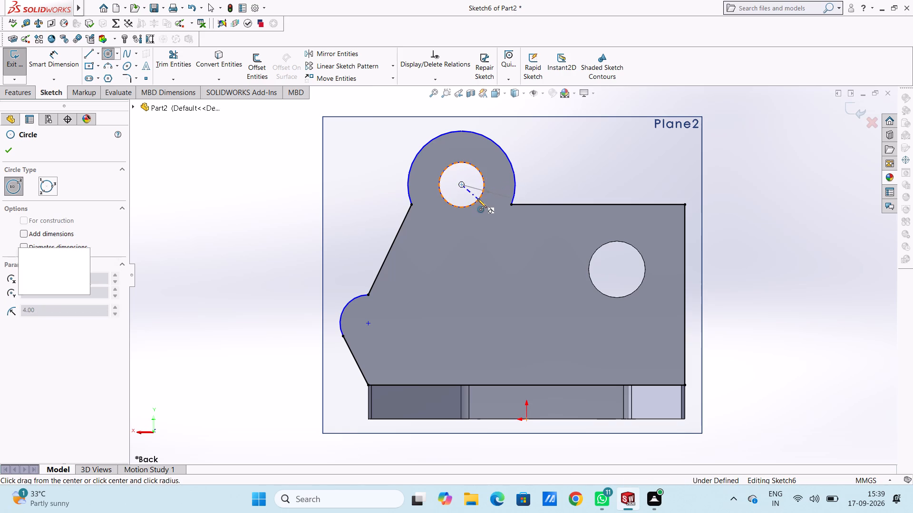
pyautogui.press('Escape')
pyautogui.press('Escape')
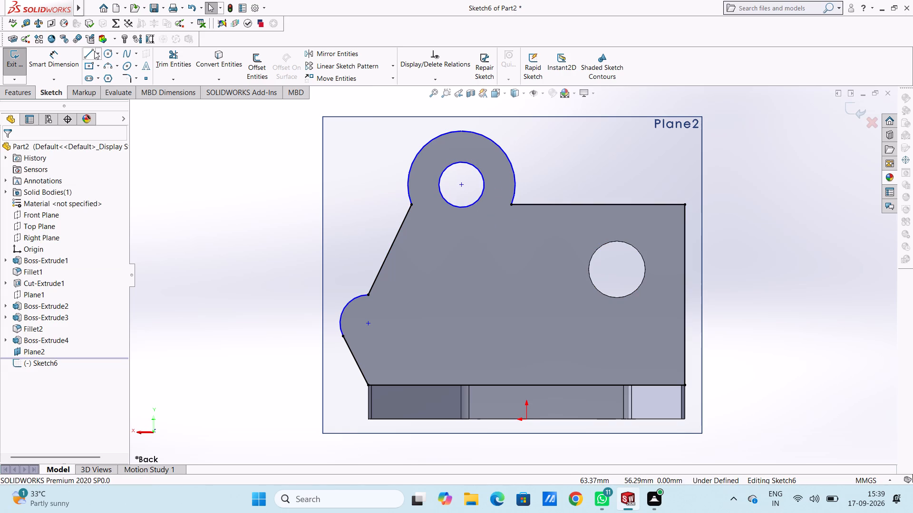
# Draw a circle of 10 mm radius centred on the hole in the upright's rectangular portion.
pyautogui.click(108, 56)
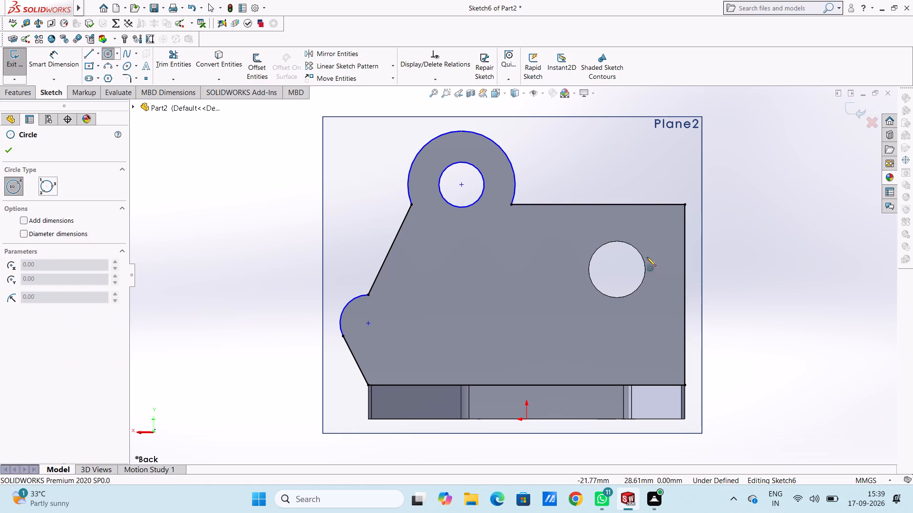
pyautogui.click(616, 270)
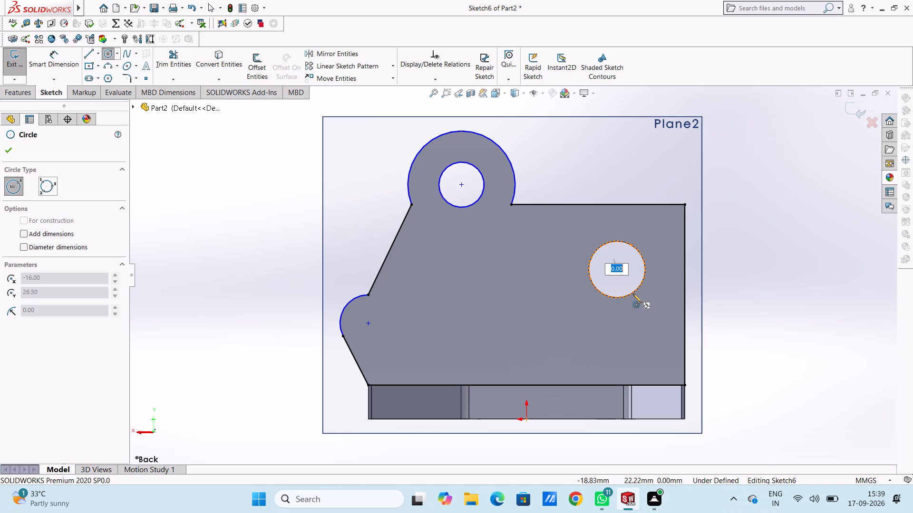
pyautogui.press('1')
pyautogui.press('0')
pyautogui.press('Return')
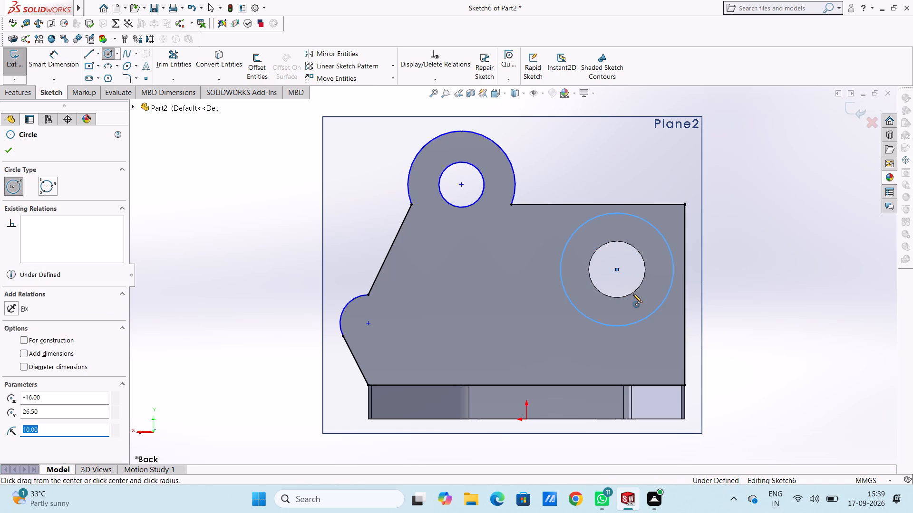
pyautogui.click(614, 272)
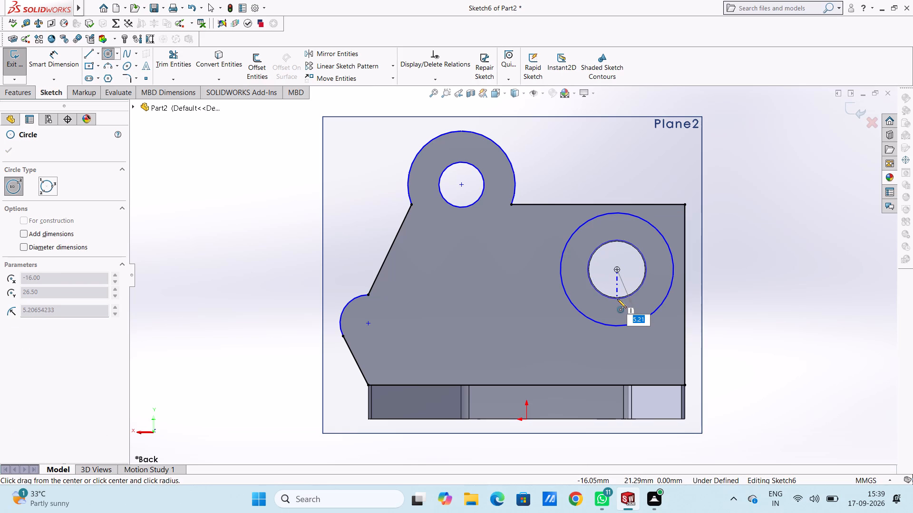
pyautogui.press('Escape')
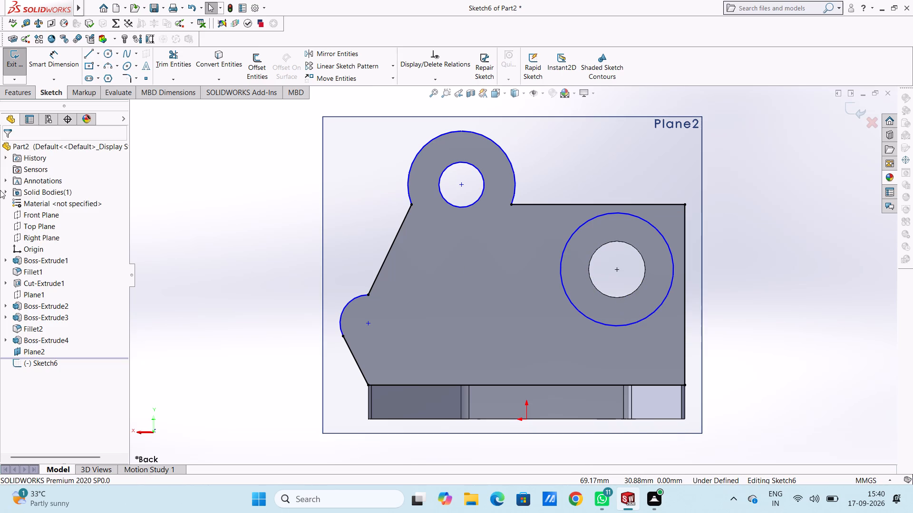
# Trace the edge of the hole in the upright's rectangular portion with a concentric circle of 5 mm radius.
pyautogui.click(107, 53)
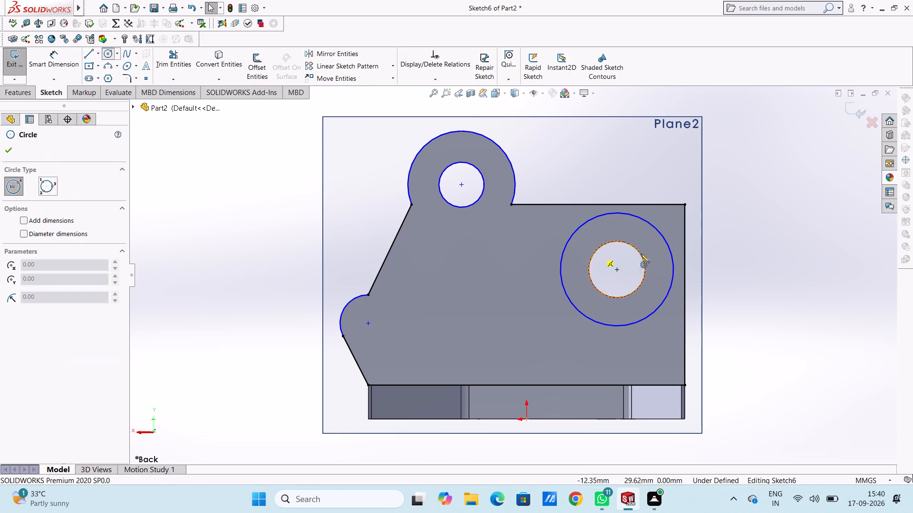
pyautogui.click(618, 271)
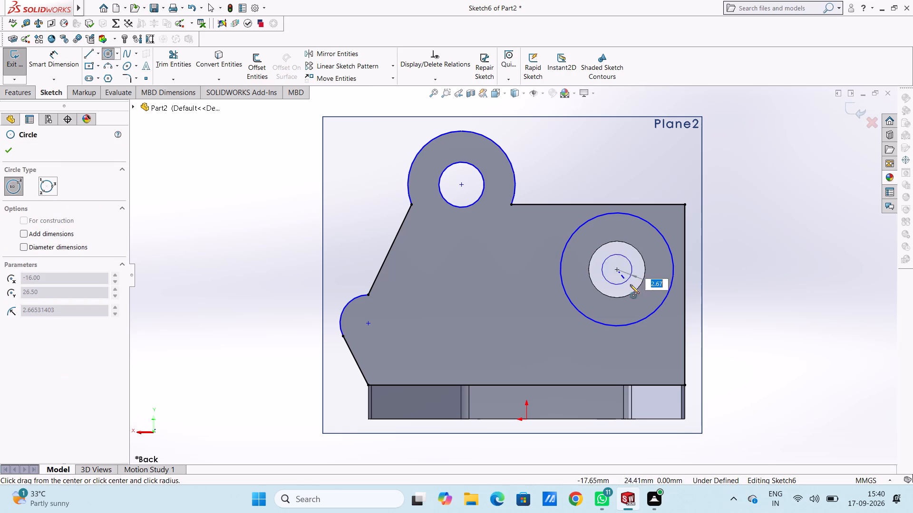
pyautogui.click(633, 294)
pyautogui.press('Escape')
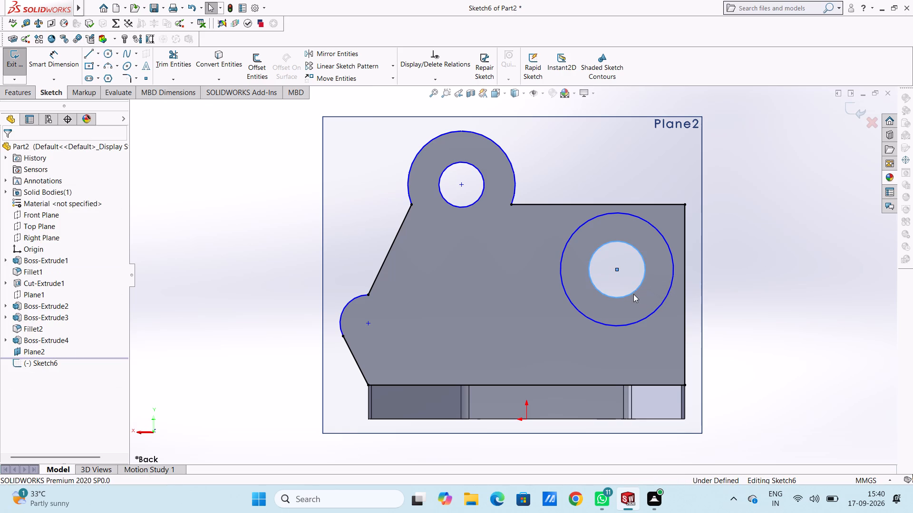
pyautogui.press('Escape')
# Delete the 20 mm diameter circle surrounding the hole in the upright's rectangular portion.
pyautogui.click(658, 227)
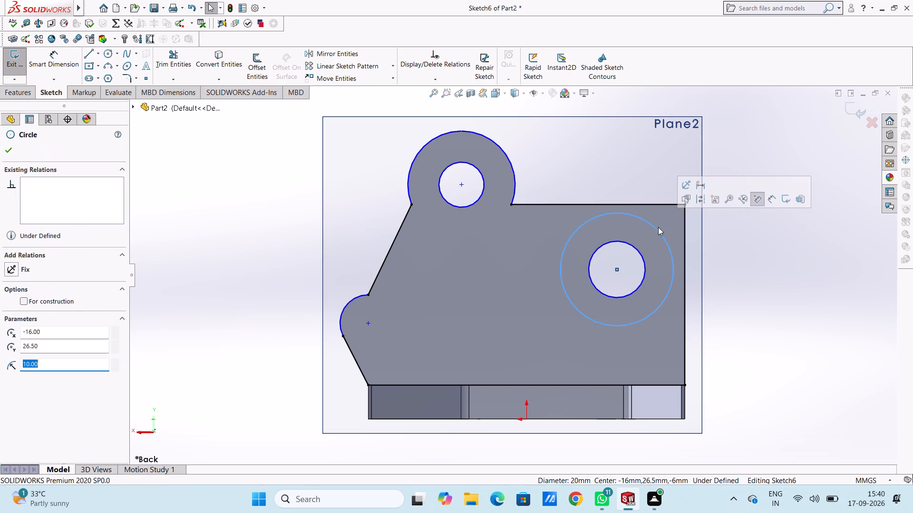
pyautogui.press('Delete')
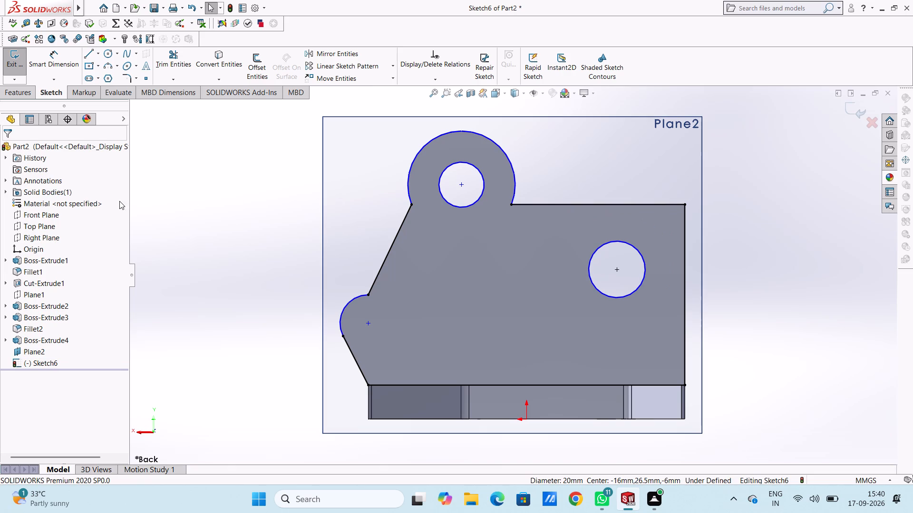
# Dimension the top lobe arc's radius and the diameter of the circle inside it.
pyautogui.click(67, 59)
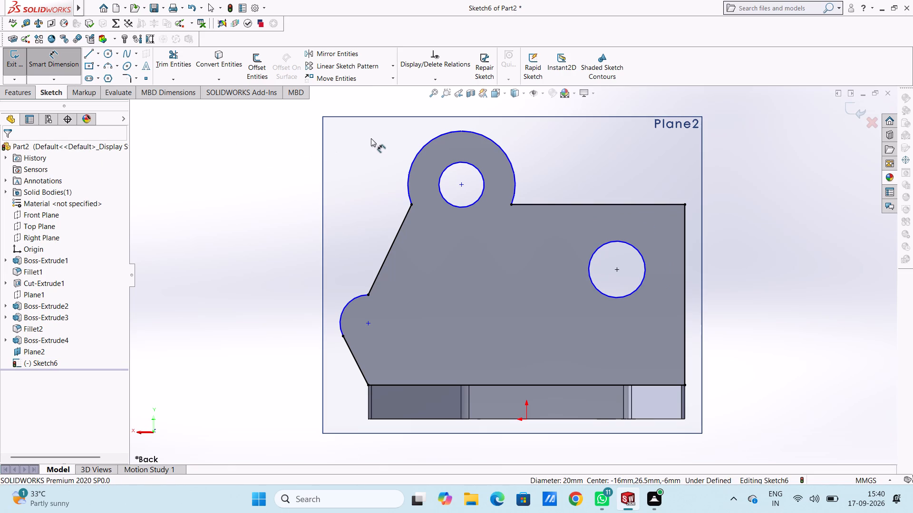
pyautogui.click(414, 157)
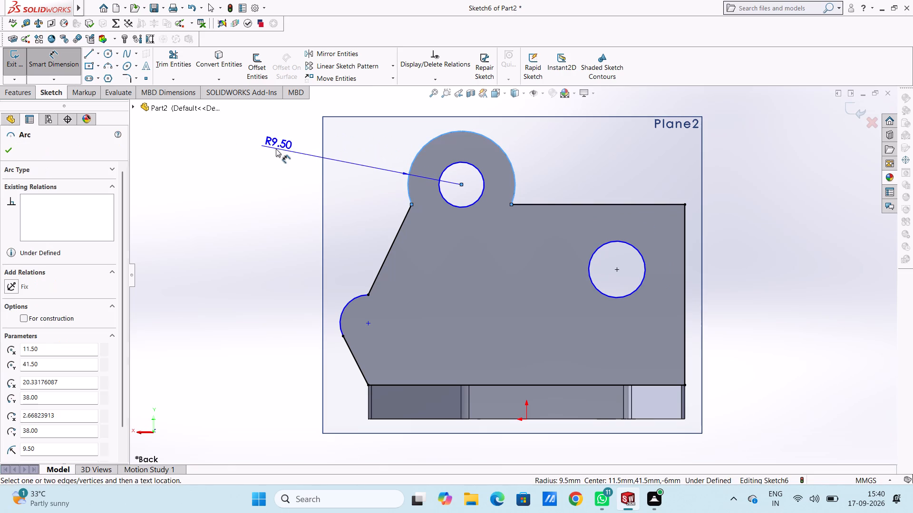
pyautogui.click(276, 148)
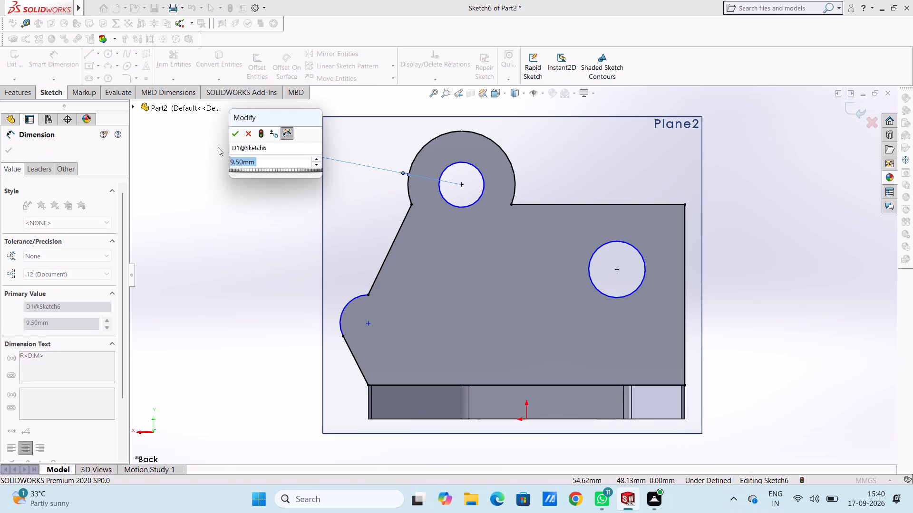
pyautogui.click(233, 133)
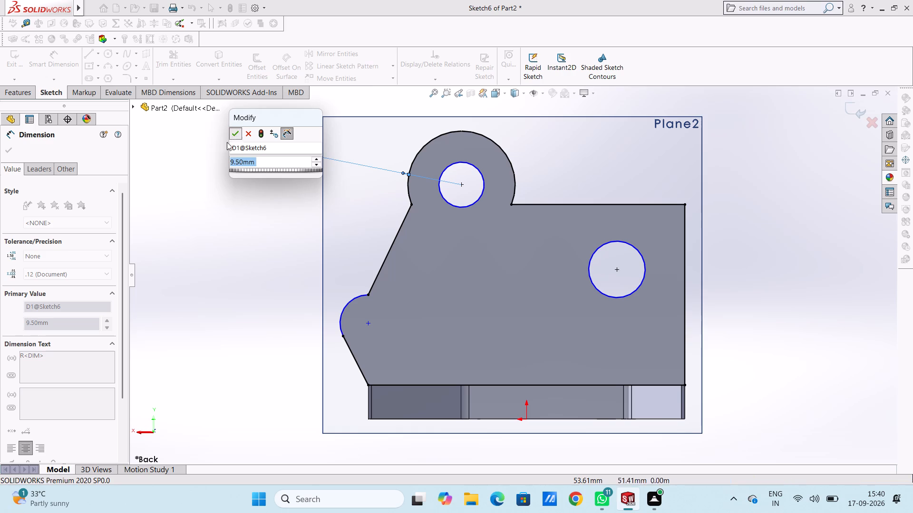
pyautogui.click(213, 148)
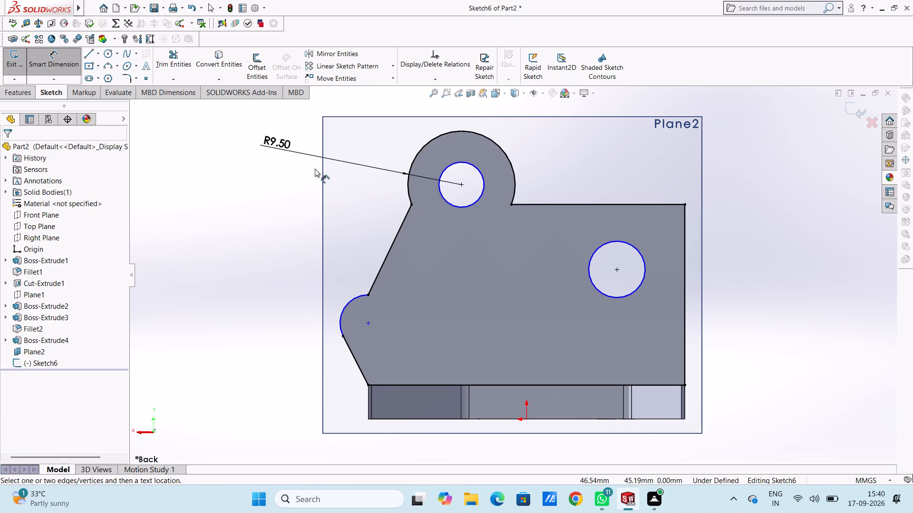
pyautogui.click(456, 206)
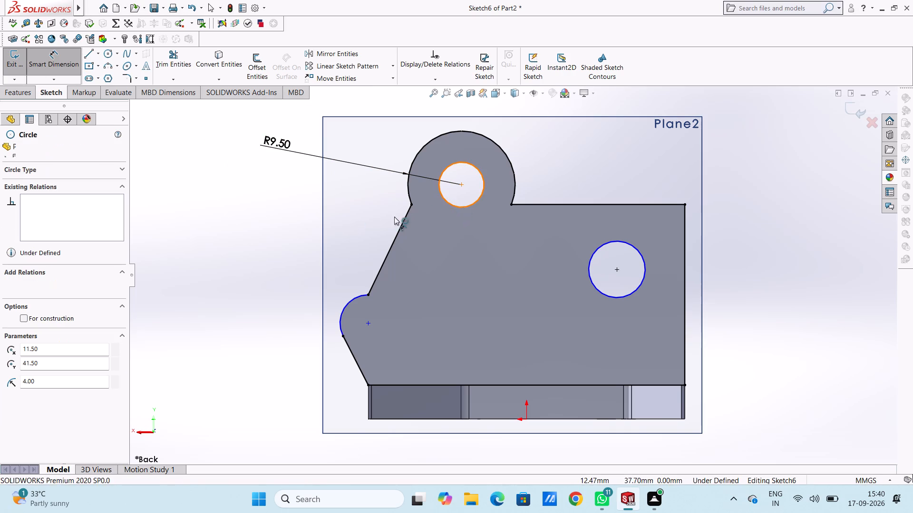
pyautogui.click(229, 224)
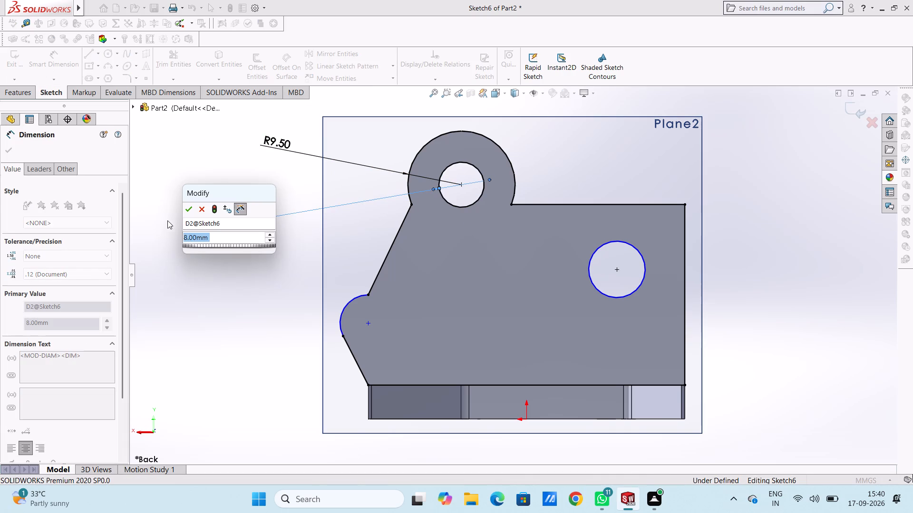
pyautogui.click(187, 209)
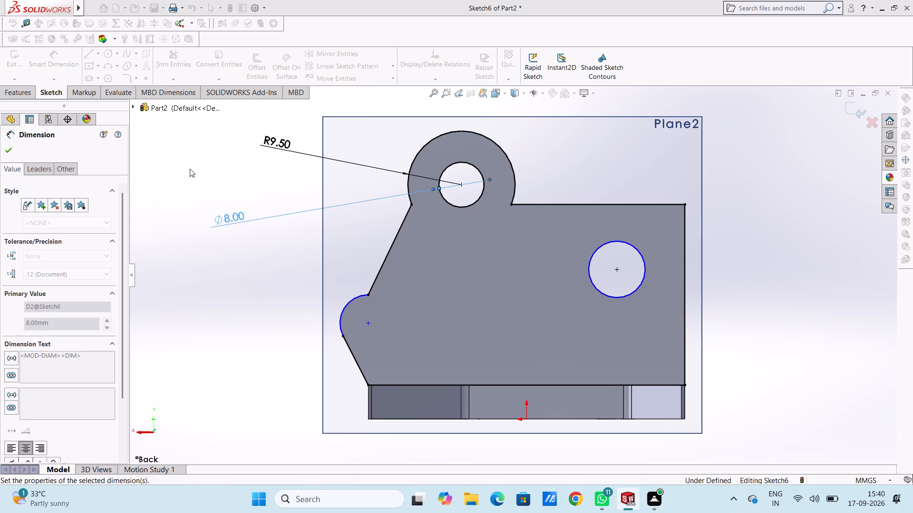
pyautogui.click(191, 162)
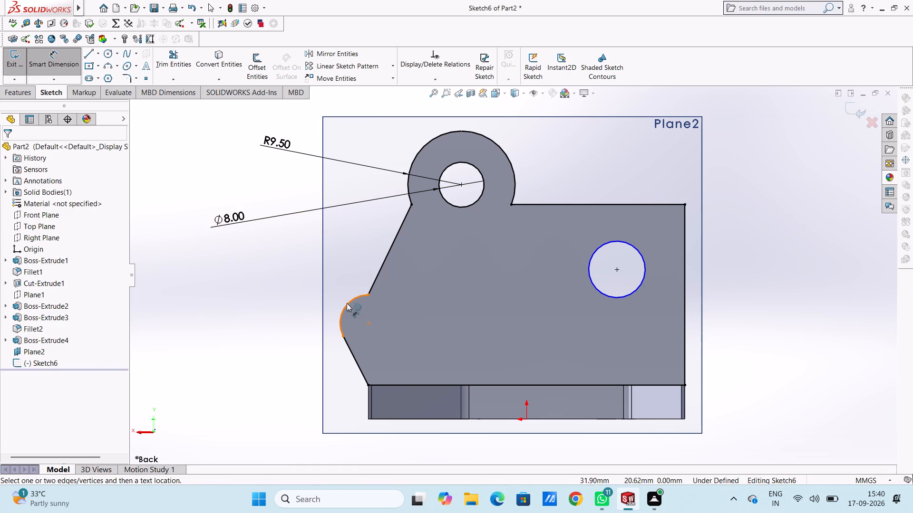
# Dimension the side lobe arc's radius and the diameter of the circle in the rectangular portion.
pyautogui.click(347, 303)
pyautogui.click(202, 182)
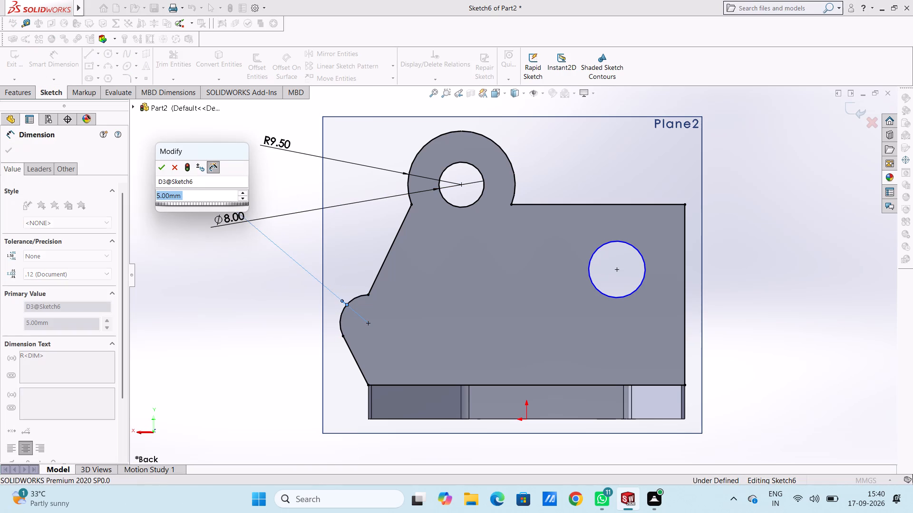
pyautogui.click(164, 166)
pyautogui.click(162, 162)
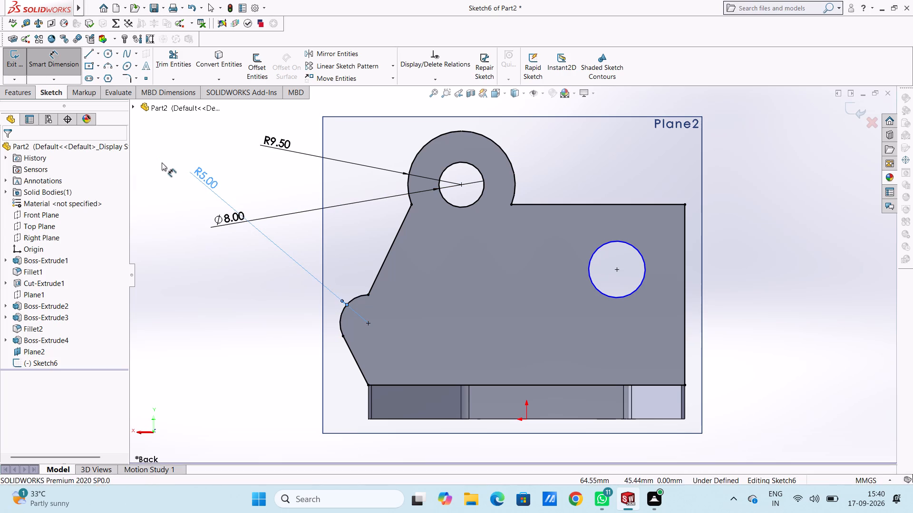
pyautogui.click(632, 245)
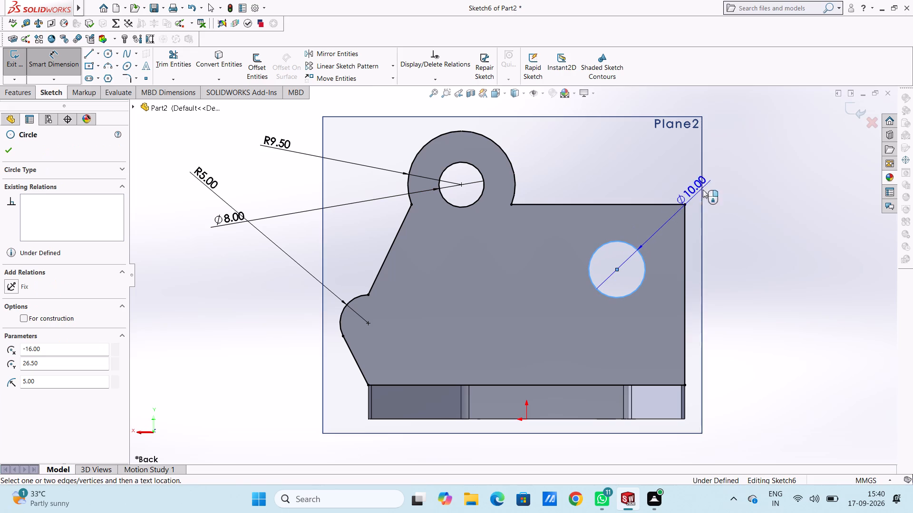
pyautogui.click(755, 159)
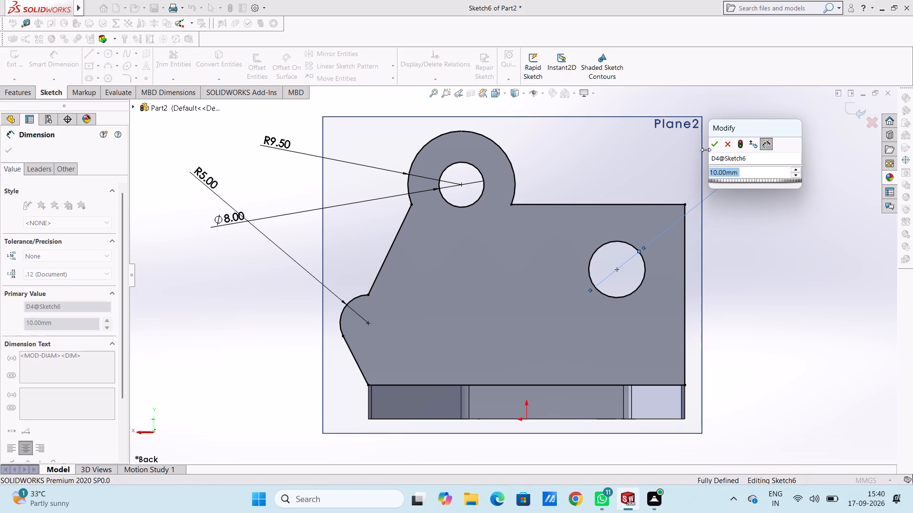
pyautogui.click(711, 145)
pyautogui.click(735, 133)
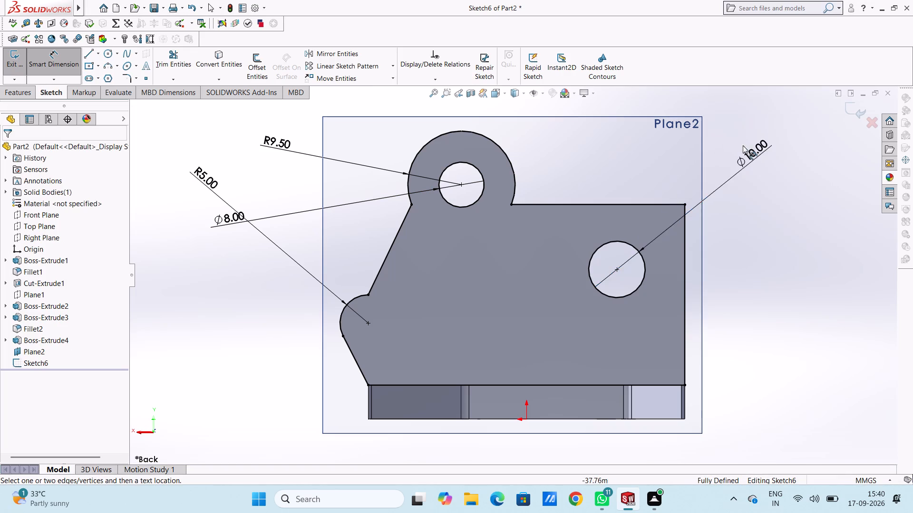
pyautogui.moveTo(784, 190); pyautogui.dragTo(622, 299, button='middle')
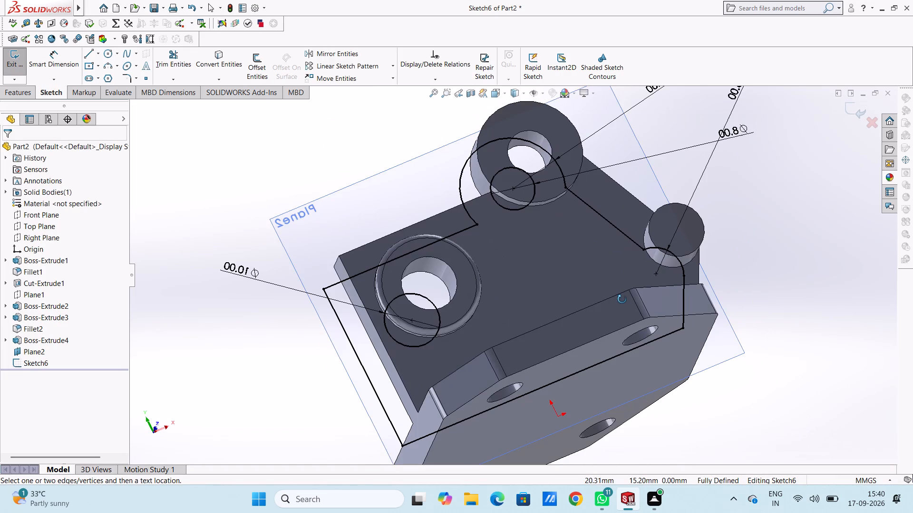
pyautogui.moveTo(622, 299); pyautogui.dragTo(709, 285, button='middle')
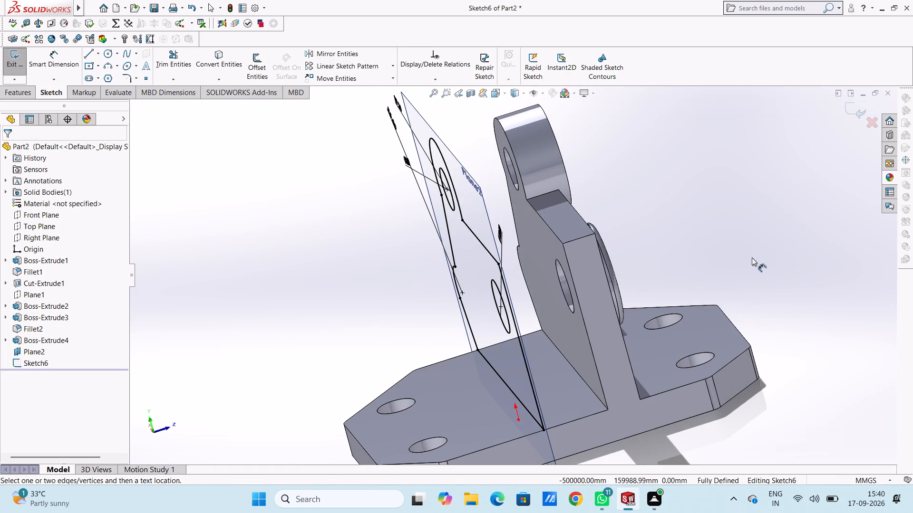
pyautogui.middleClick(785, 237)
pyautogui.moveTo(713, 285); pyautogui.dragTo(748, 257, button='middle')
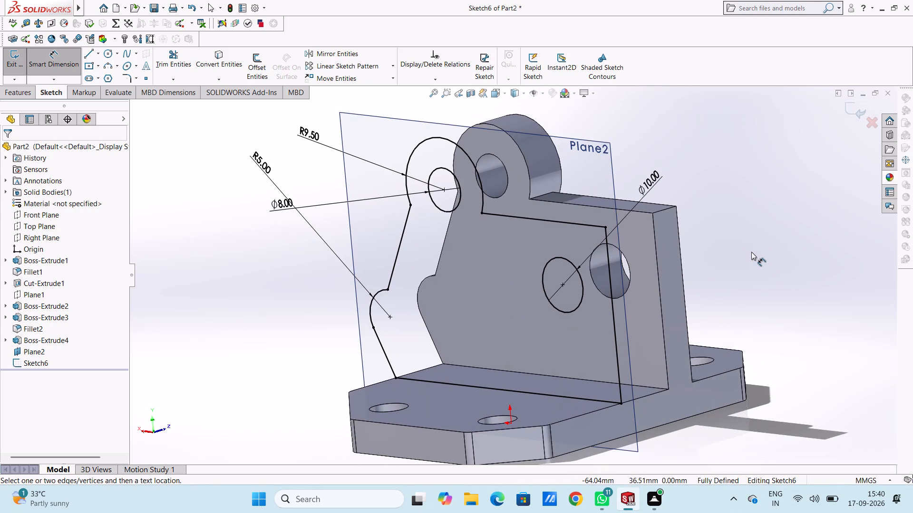
# Extrude the second upright's sketch 6 mm blind from the offset plane, reversed to point away from the first upright, with merged result.
pyautogui.click(32, 65)
pyautogui.click(19, 85)
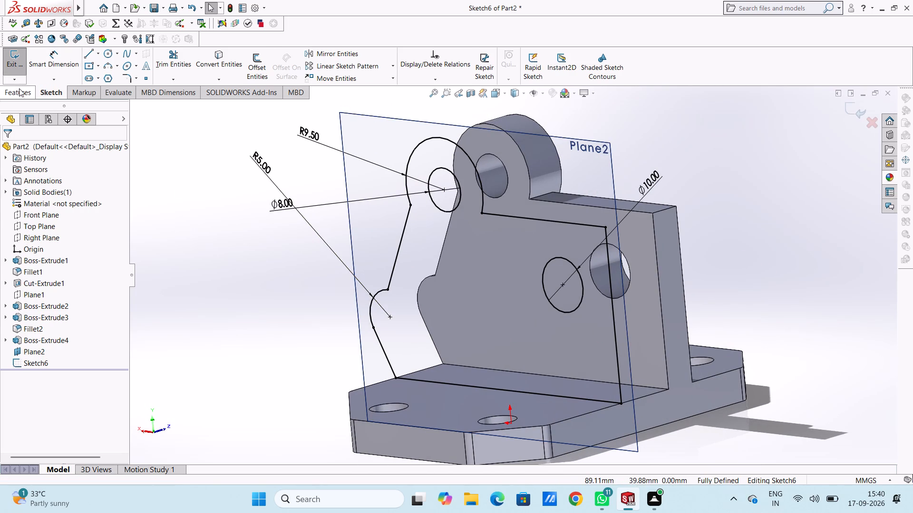
pyautogui.click(19, 88)
pyautogui.click(22, 71)
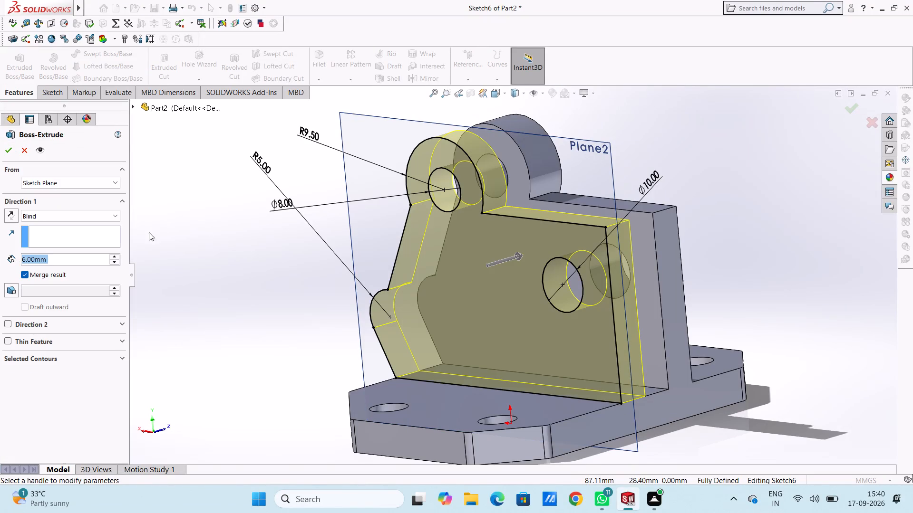
pyautogui.click(14, 212)
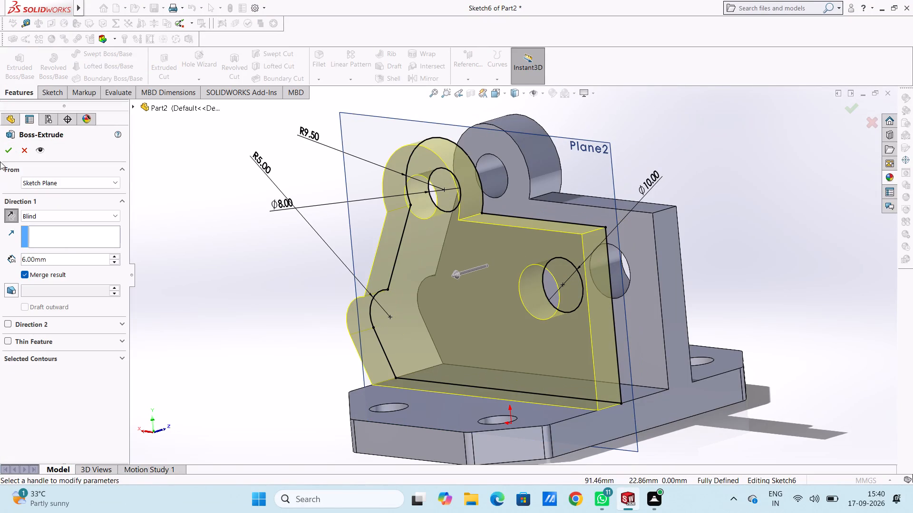
pyautogui.click(7, 150)
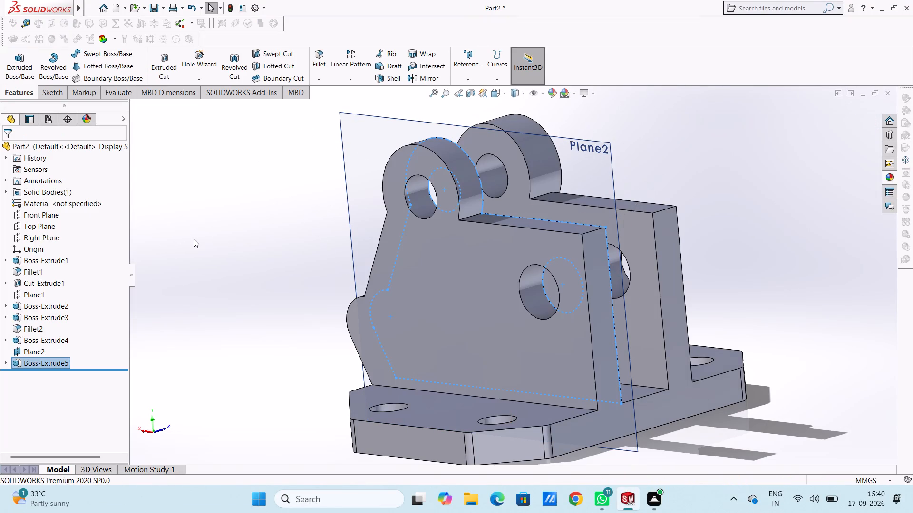
pyautogui.click(194, 239)
# Hide the offset plane Plane2.
pyautogui.moveTo(205, 230); pyautogui.dragTo(164, 260, button='middle')
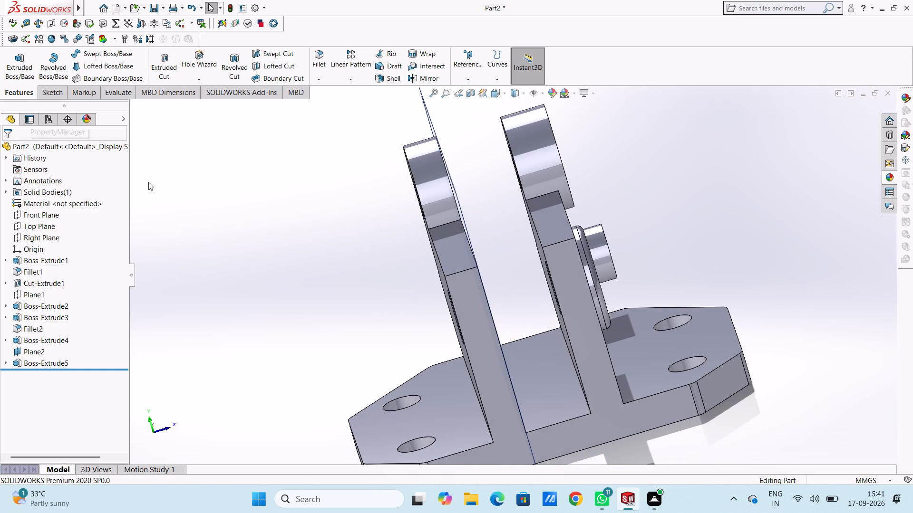
pyautogui.click(51, 353)
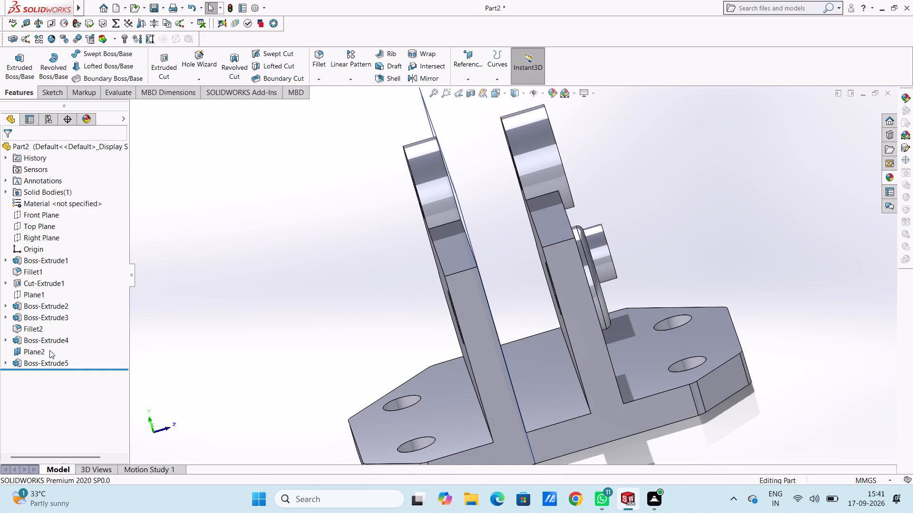
pyautogui.click(40, 353)
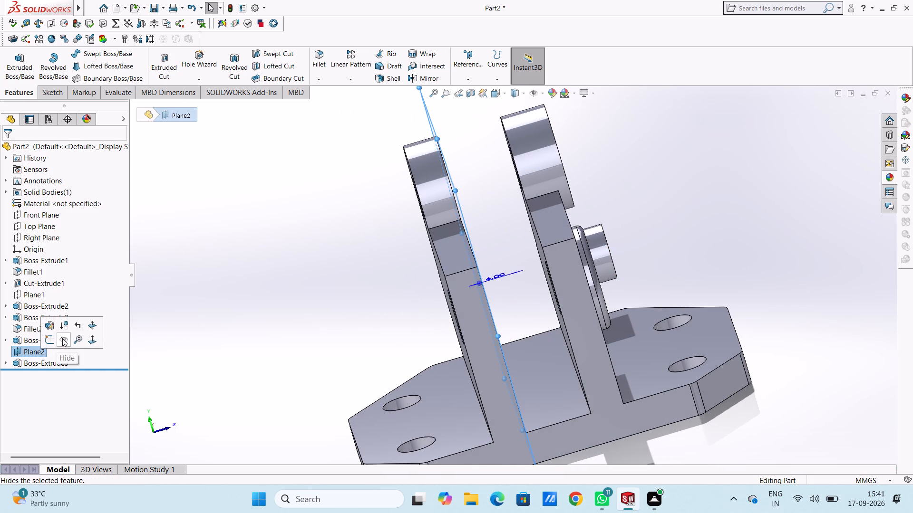
pyautogui.click(62, 338)
pyautogui.click(233, 298)
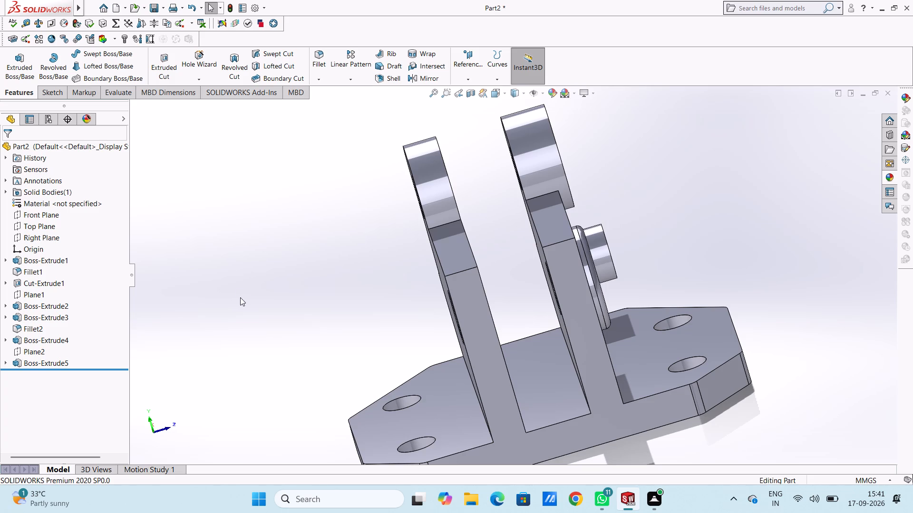
# Fillet both uprights with 2 mm radius at the upper outer corners and both edges where each top lobe meets the body.
pyautogui.moveTo(240, 297); pyautogui.dragTo(276, 285, button='middle')
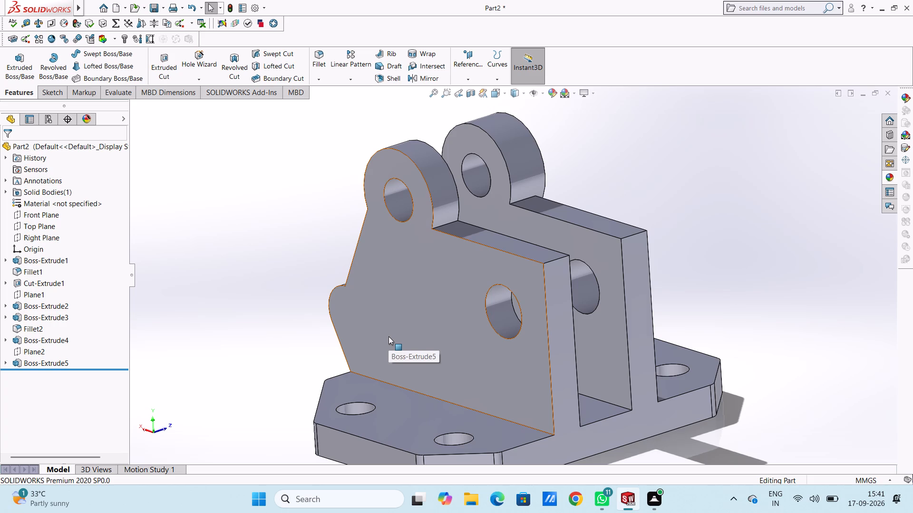
pyautogui.click(318, 60)
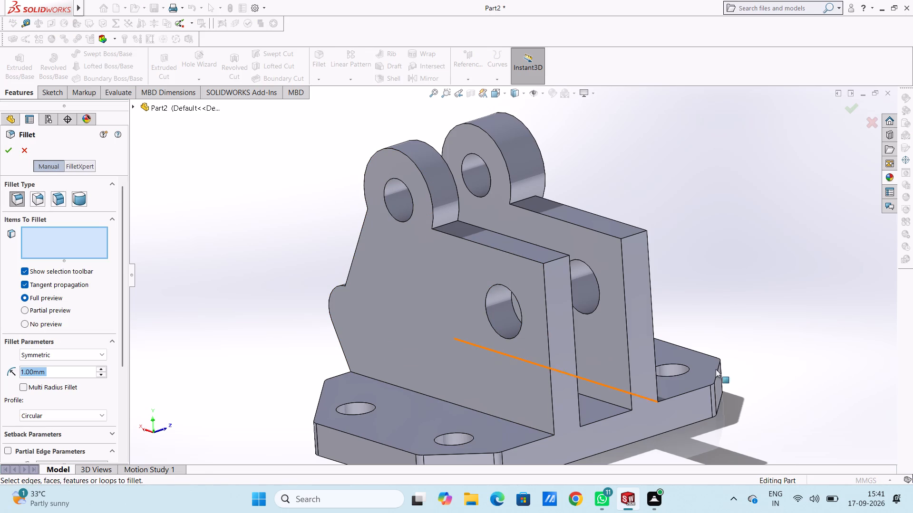
pyautogui.press('2')
pyautogui.press('Return')
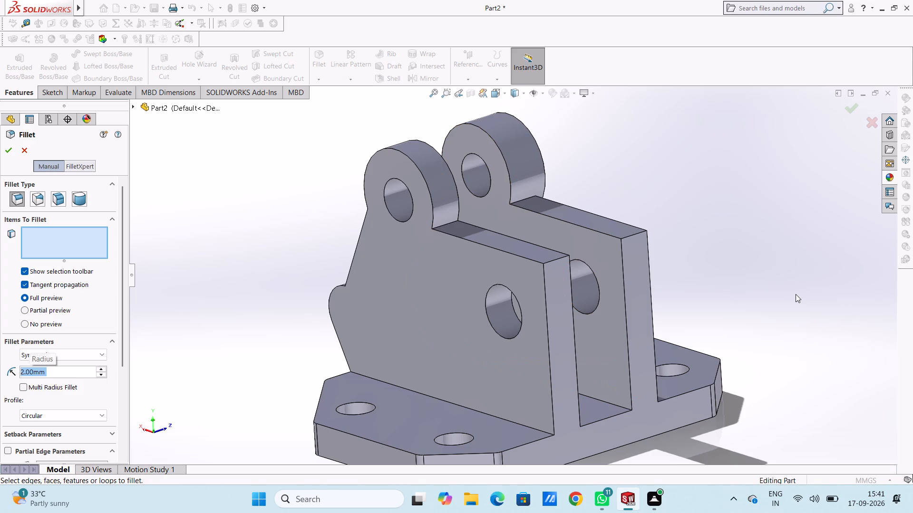
pyautogui.click(634, 234)
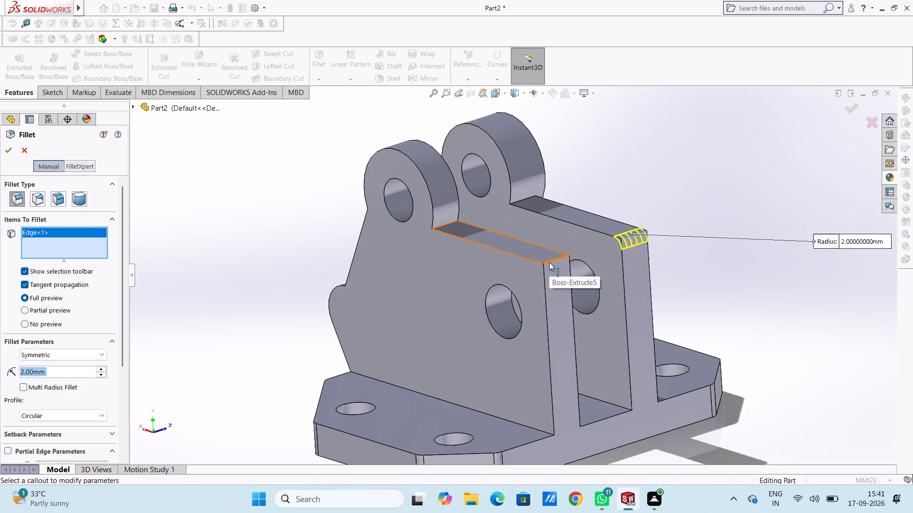
pyautogui.click(549, 262)
pyautogui.scroll(-3, 458, 234)
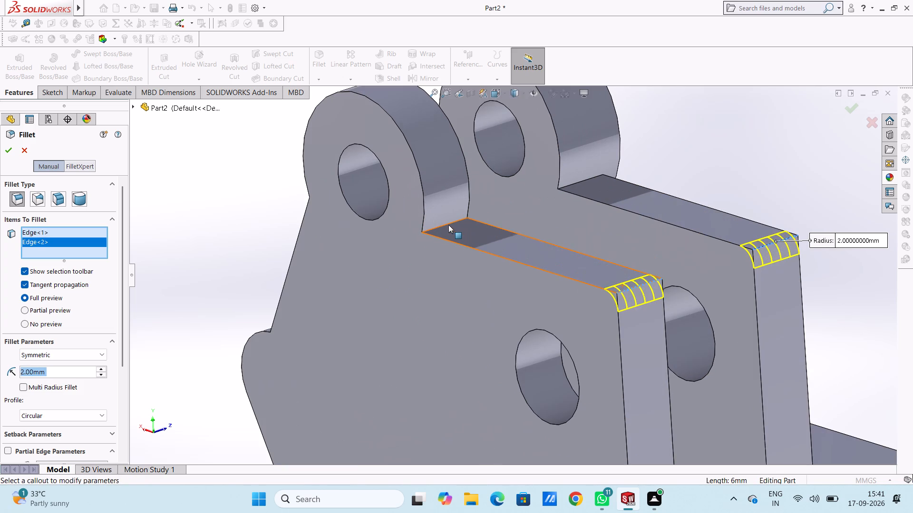
pyautogui.click(436, 227)
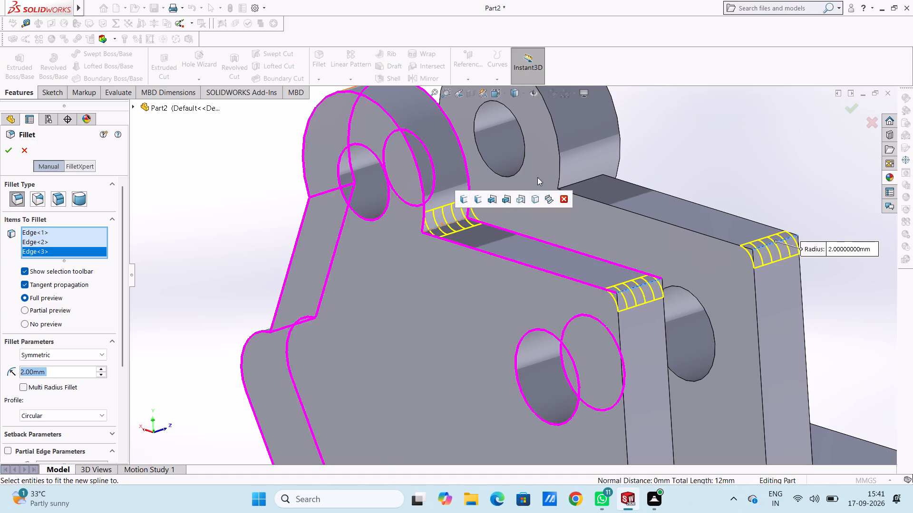
pyautogui.click(566, 185)
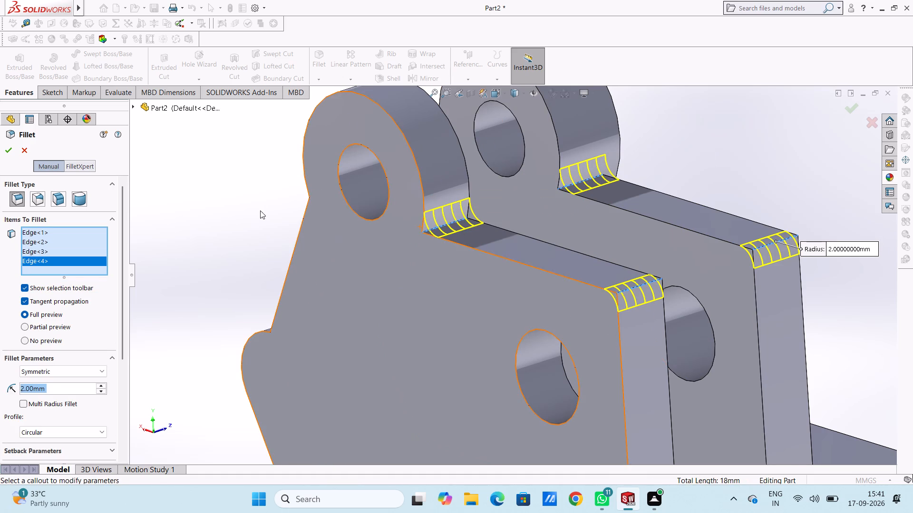
pyautogui.moveTo(262, 210); pyautogui.dragTo(424, 288, button='middle')
pyautogui.scroll(1, 365, 256)
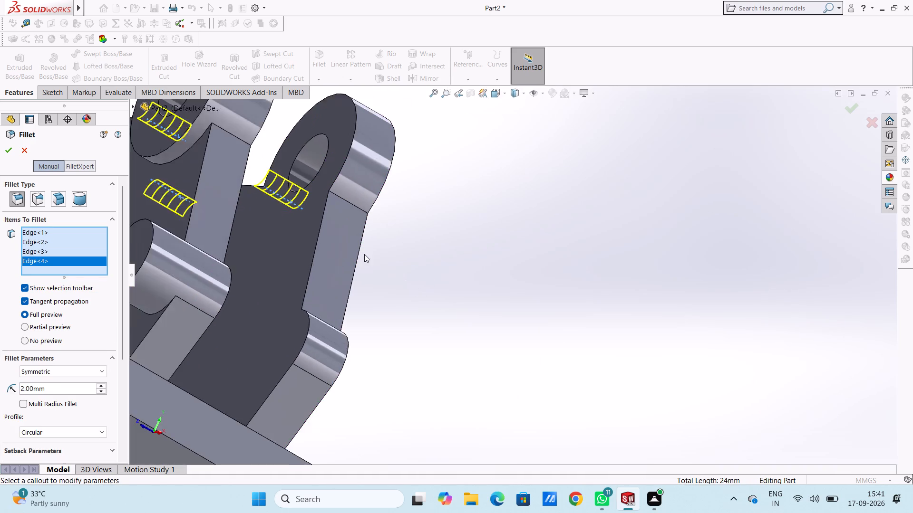
pyautogui.scroll(2, 364, 254)
pyautogui.click(322, 180)
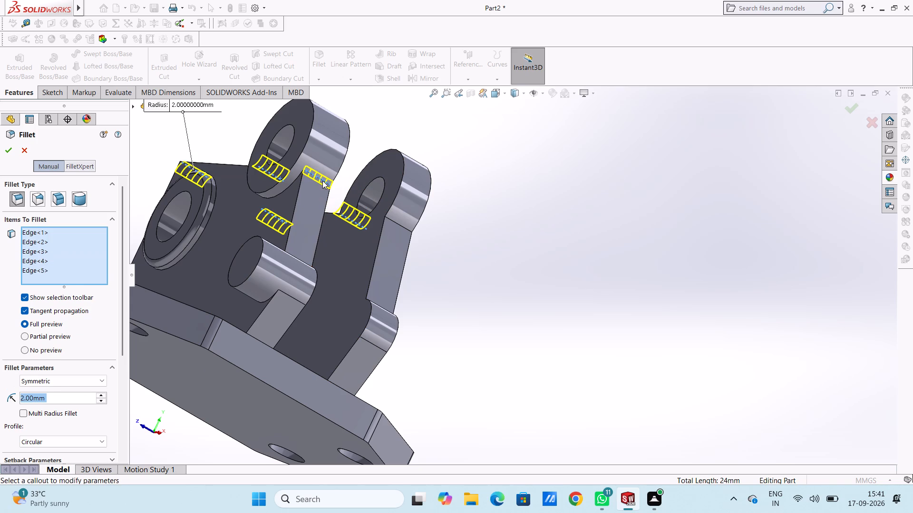
pyautogui.click(394, 221)
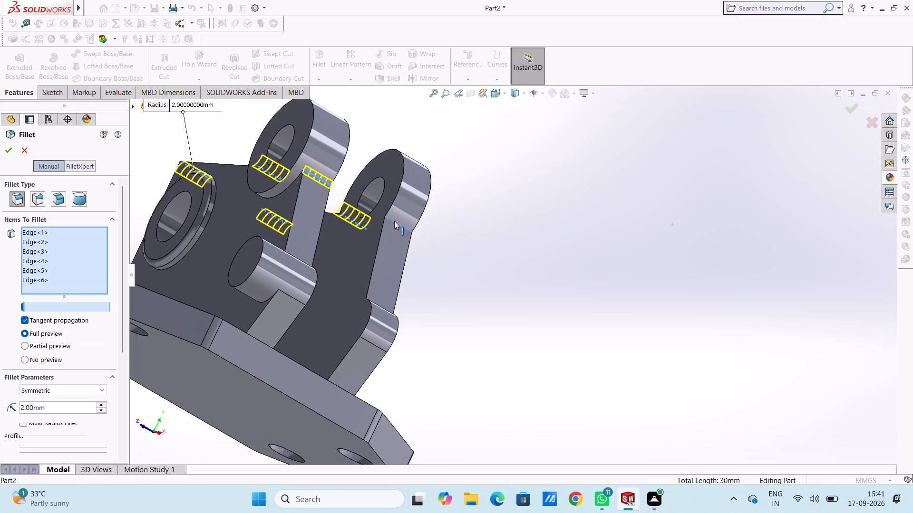
pyautogui.click(8, 149)
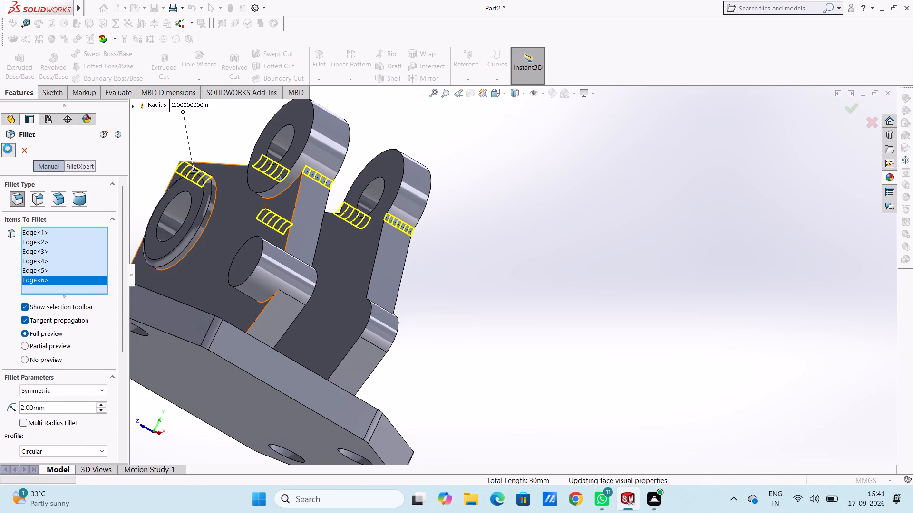
# Start a sketch on the outer face of the second upright, viewed from the back.
pyautogui.scroll(1, 173, 148)
pyautogui.moveTo(173, 148); pyautogui.dragTo(194, 187, button='middle')
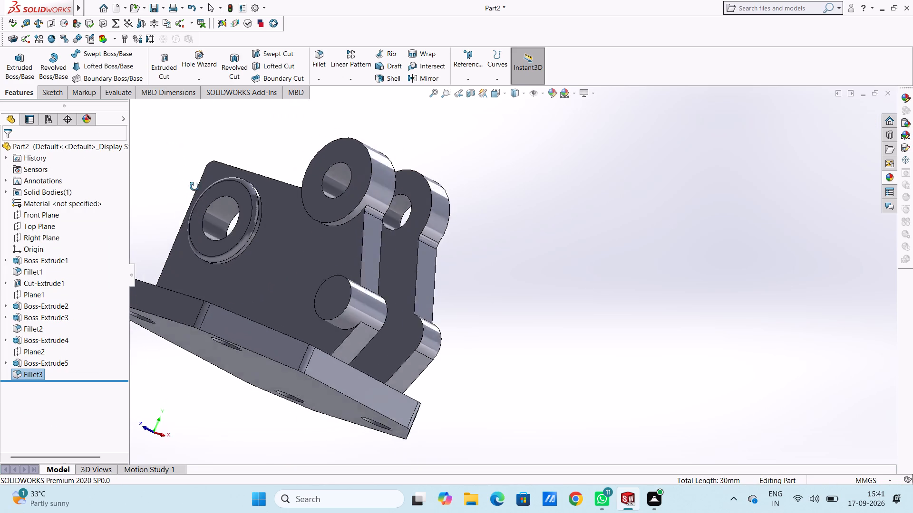
pyautogui.moveTo(194, 187); pyautogui.dragTo(204, 326, button='middle')
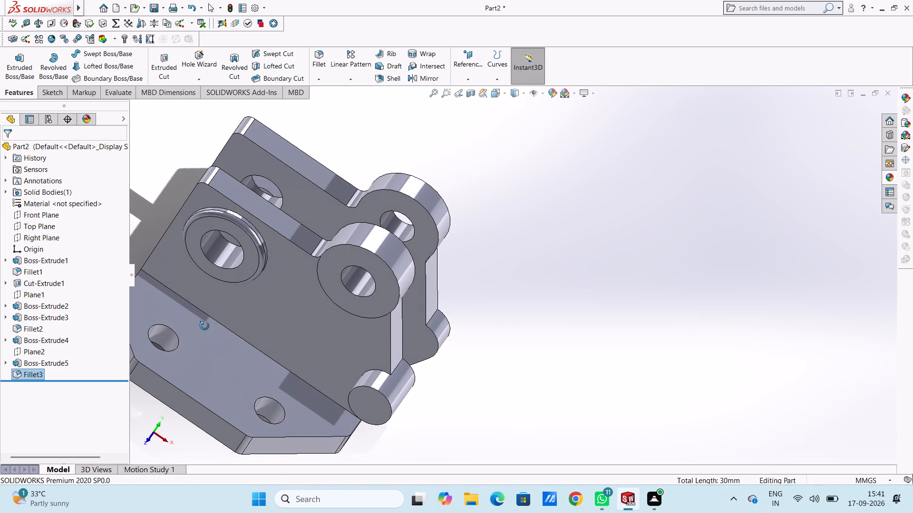
pyautogui.moveTo(204, 326); pyautogui.dragTo(175, 278, button='middle')
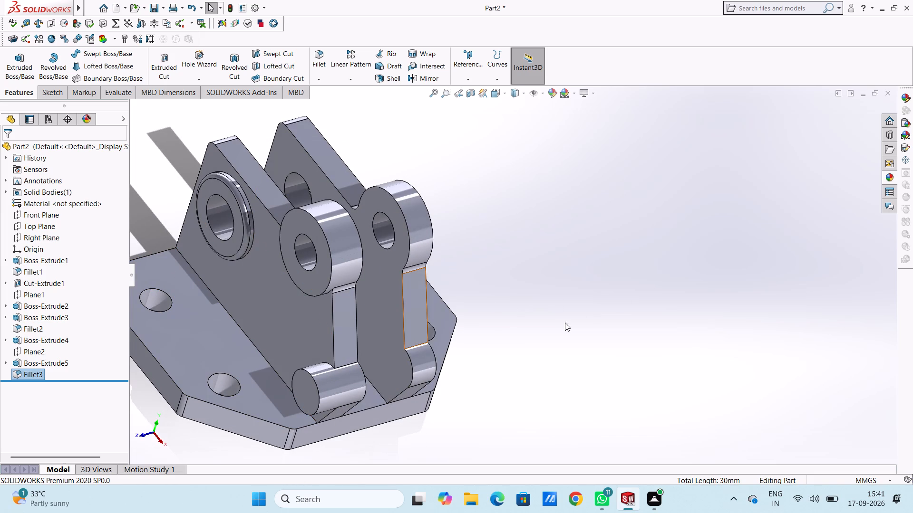
pyautogui.moveTo(550, 329); pyautogui.dragTo(457, 344, button='middle')
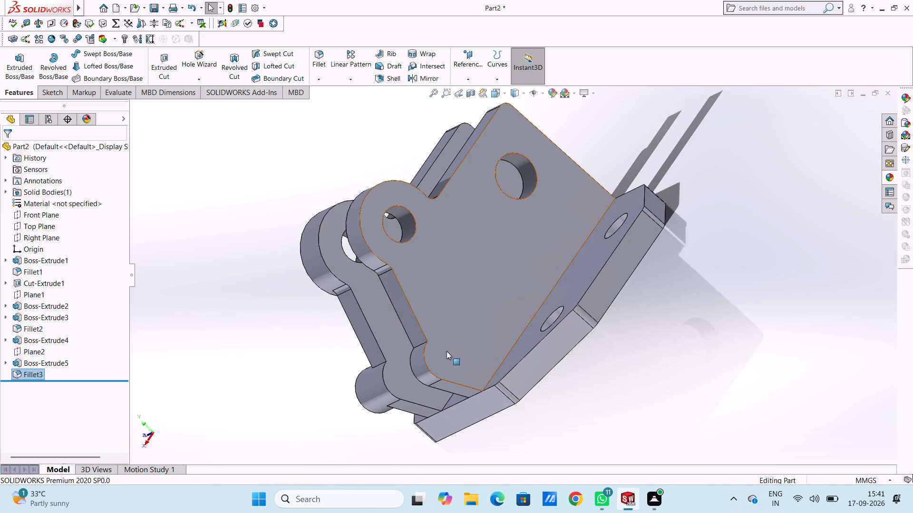
pyautogui.hotkey('ctrl', '2')
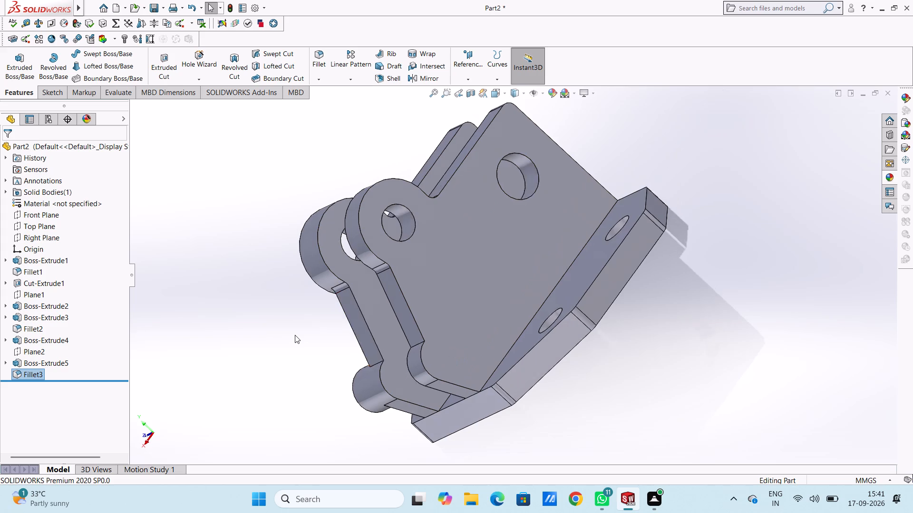
pyautogui.click(430, 295)
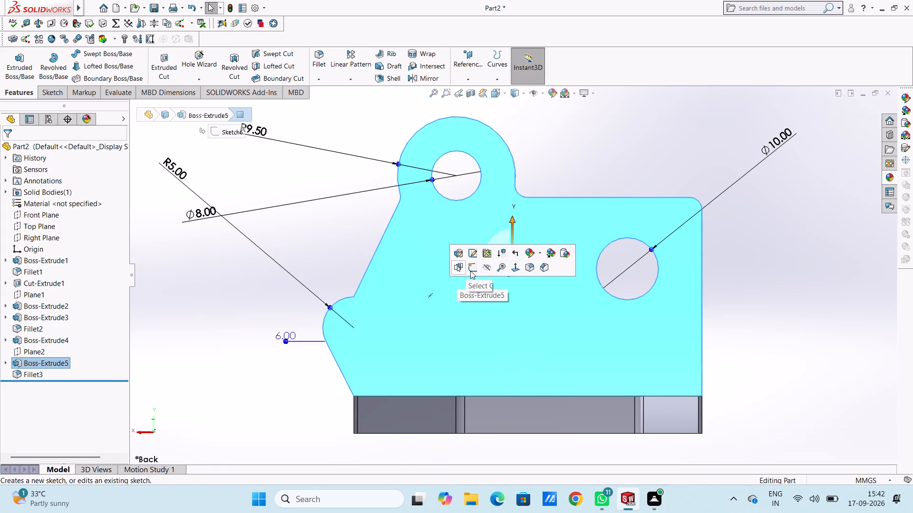
pyautogui.click(470, 271)
pyautogui.click(277, 262)
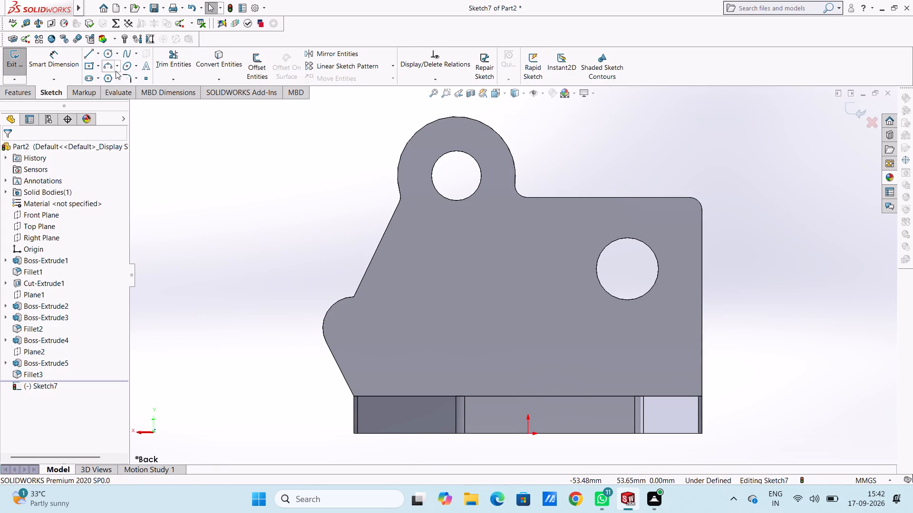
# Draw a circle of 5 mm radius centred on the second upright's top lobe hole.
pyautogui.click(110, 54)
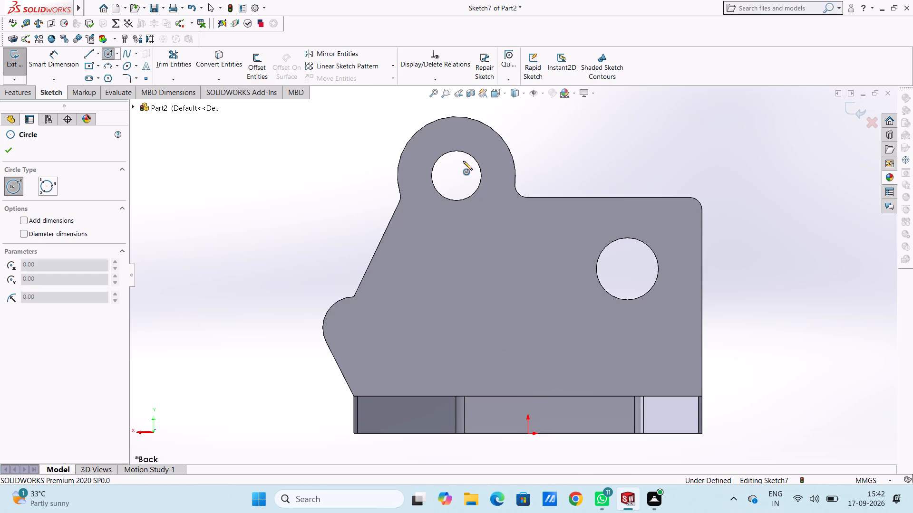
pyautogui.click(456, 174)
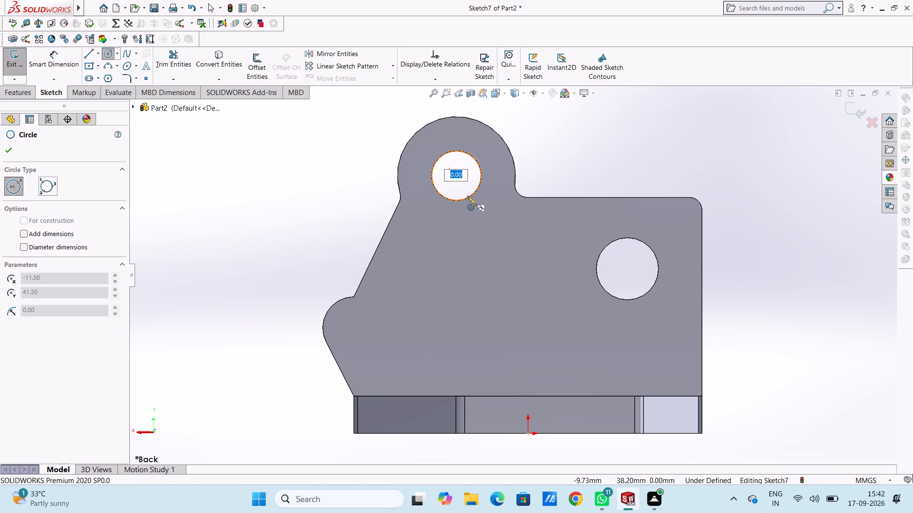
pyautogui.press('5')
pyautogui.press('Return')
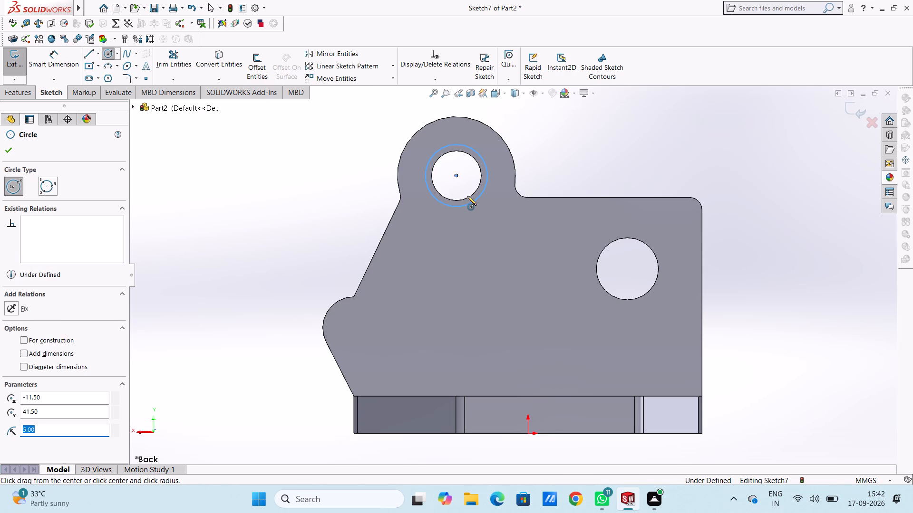
# Draw two circles concentric with the top lobe hole: 4 mm radius along the hole edge and 9.5 mm radius around it.
pyautogui.click(456, 175)
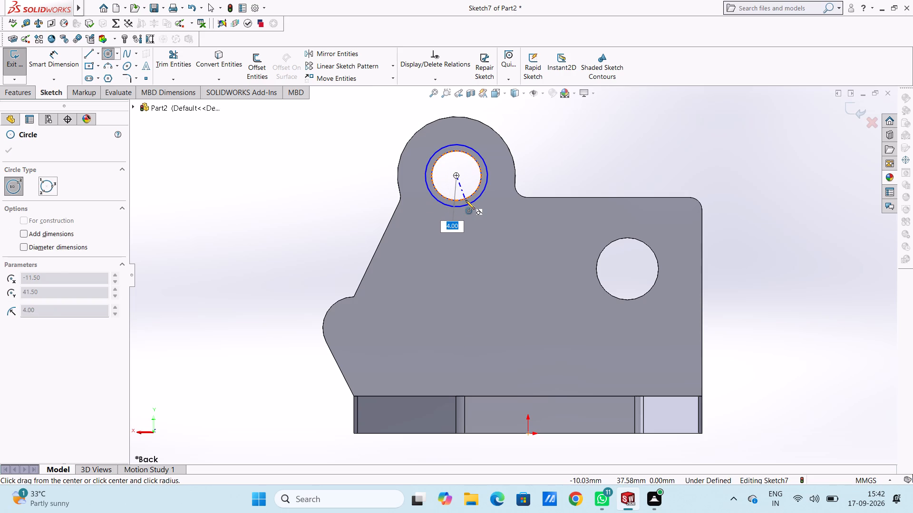
pyautogui.click(466, 200)
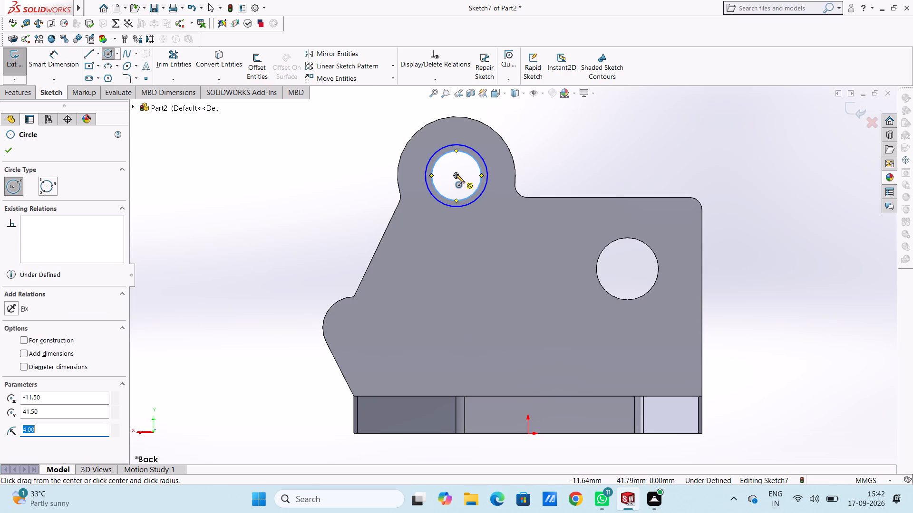
pyautogui.click(456, 174)
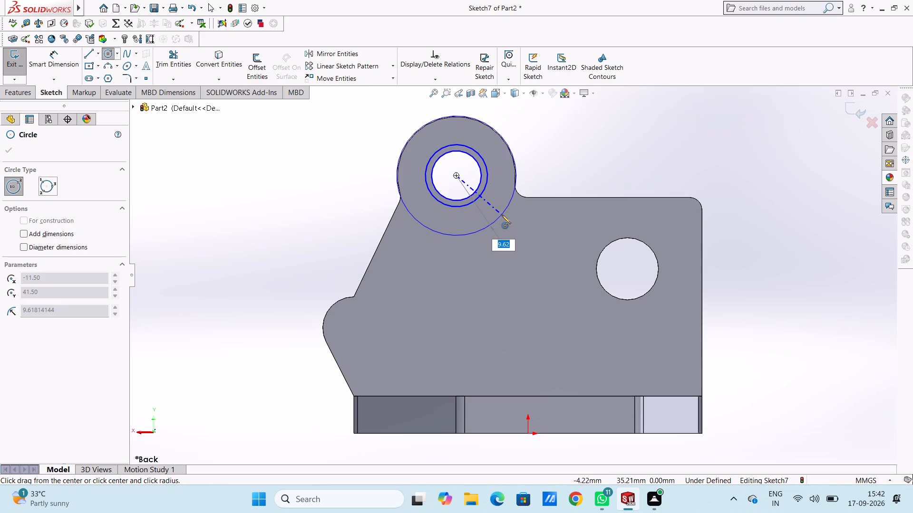
pyautogui.write('9.5')
pyautogui.press('Return')
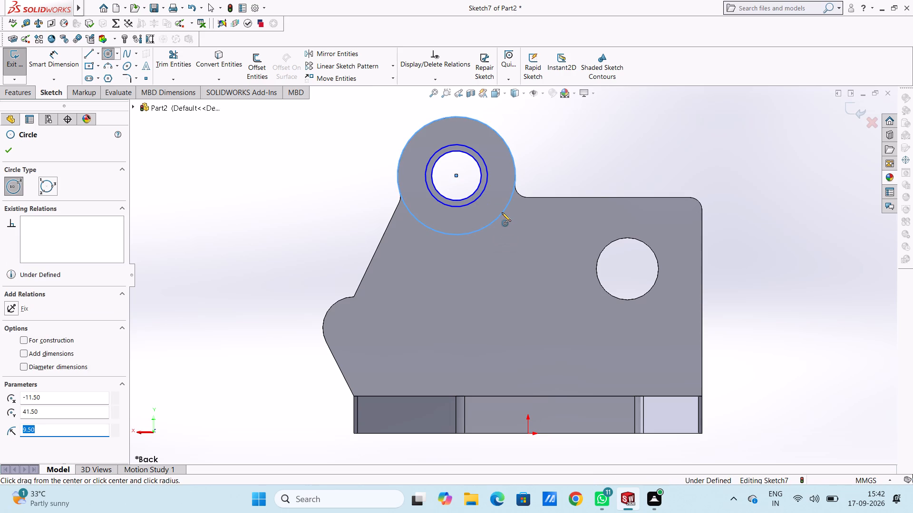
pyautogui.press('Escape')
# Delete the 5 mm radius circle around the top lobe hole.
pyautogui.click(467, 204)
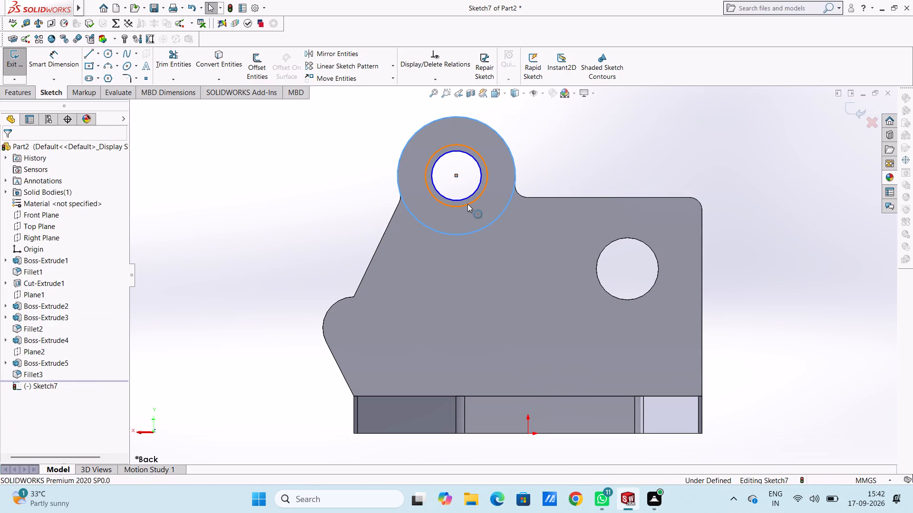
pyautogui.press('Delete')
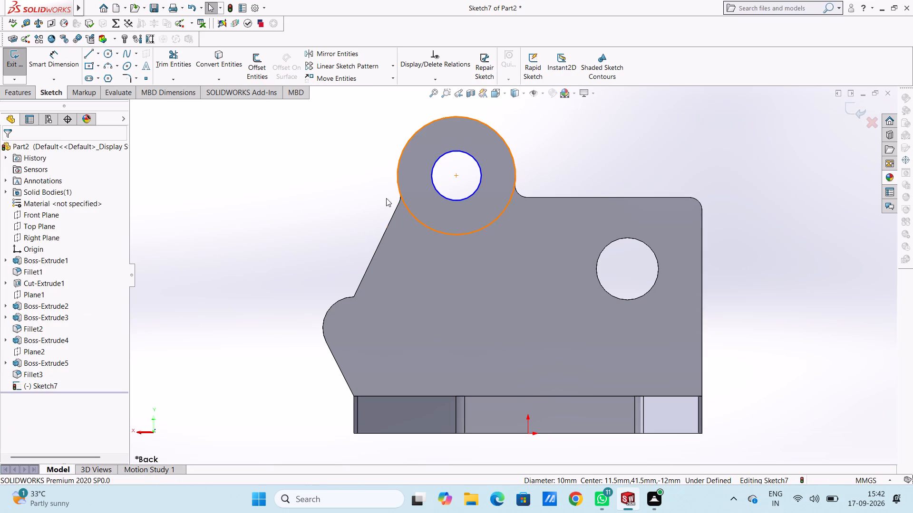
# Draw two circles concentric with the second upright's lower hole: 5 mm radius along the hole edge and 9.5 mm radius around it.
pyautogui.click(108, 56)
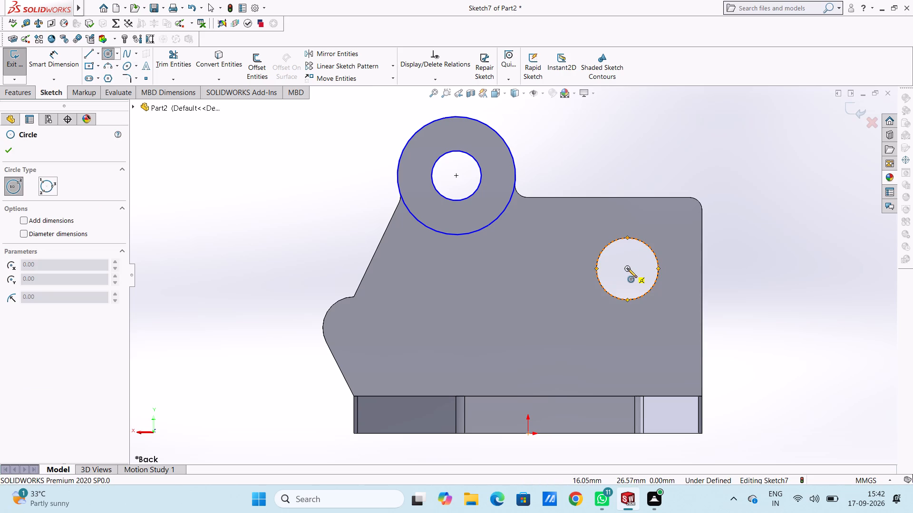
pyautogui.click(628, 268)
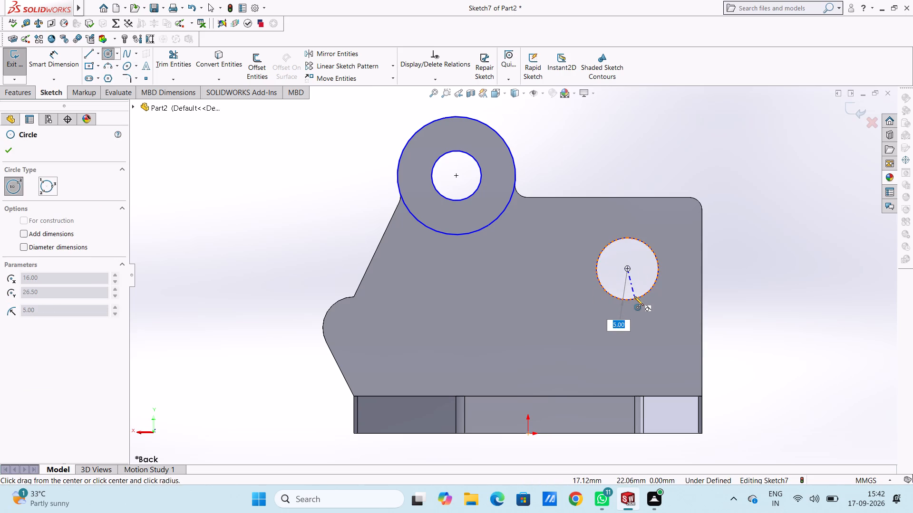
pyautogui.click(634, 296)
pyautogui.click(628, 269)
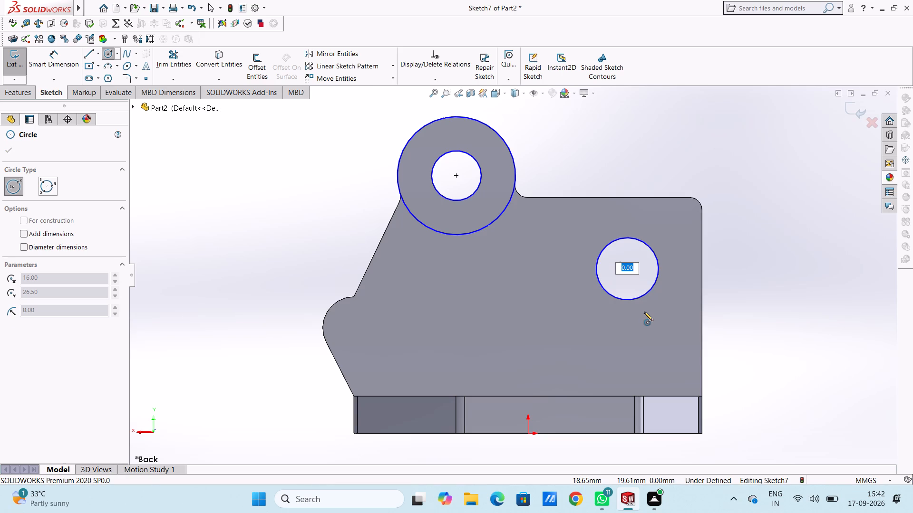
pyautogui.write('9.5')
pyautogui.press('Return')
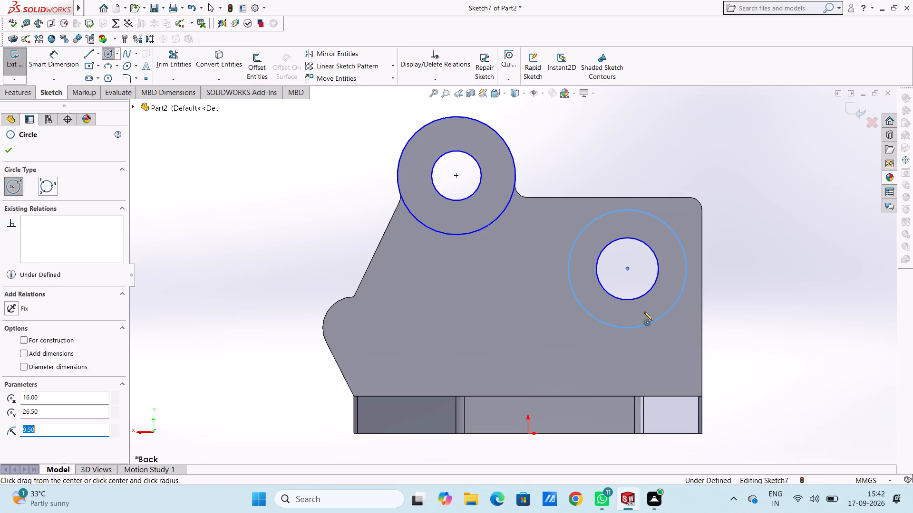
pyautogui.press('Escape')
pyautogui.press('Escape')
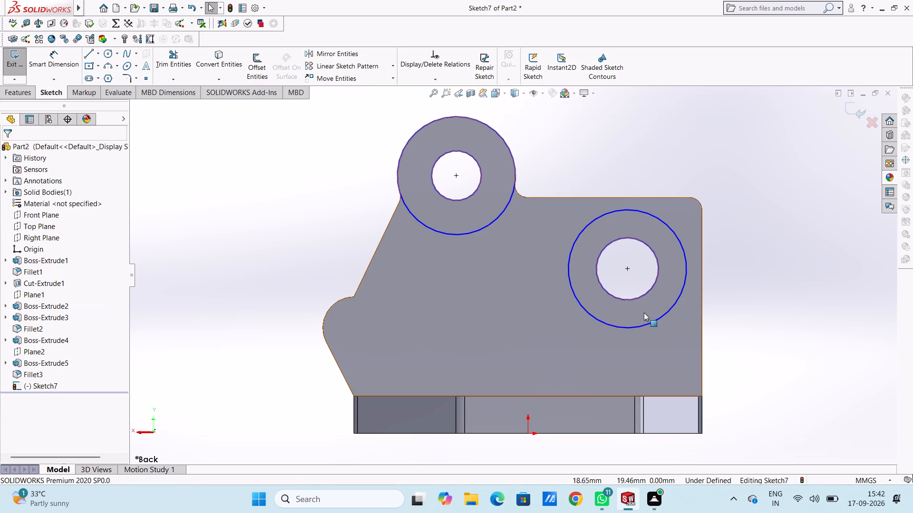
# Dimension the diameters of the outer and inner circles around the top lobe hole.
pyautogui.click(58, 63)
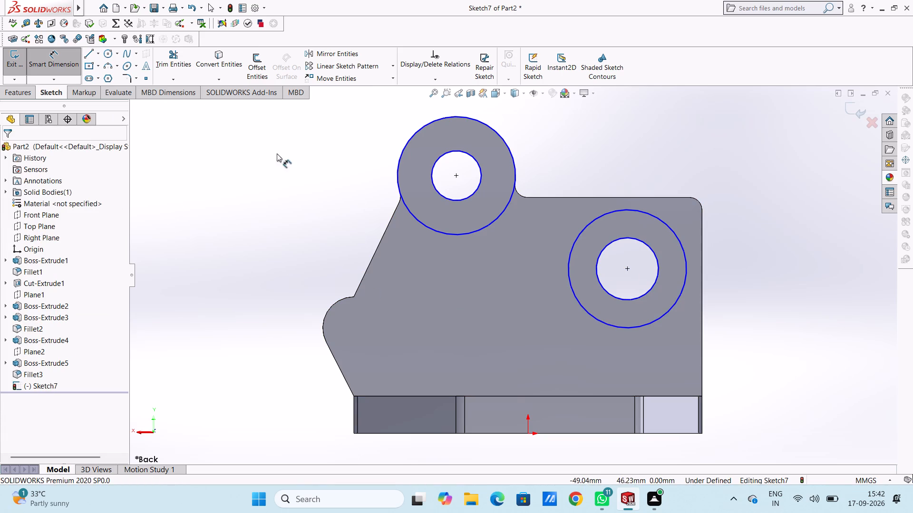
pyautogui.click(399, 180)
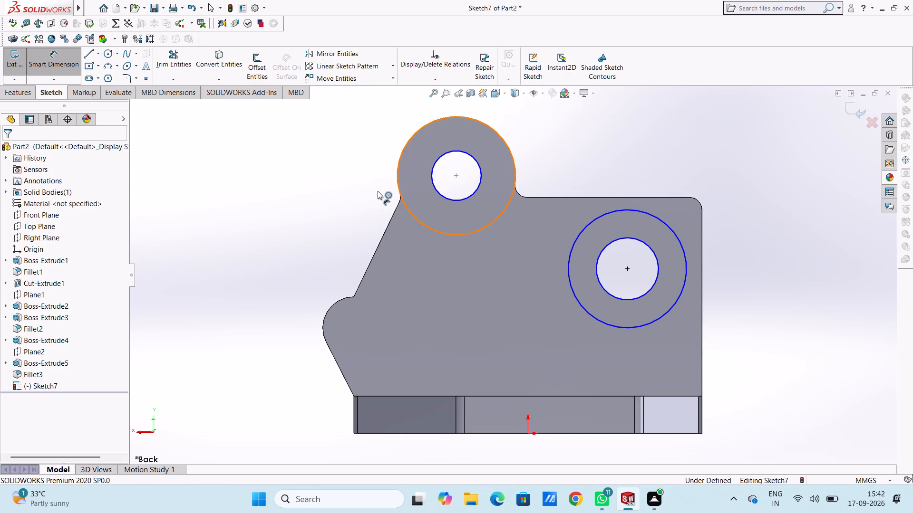
pyautogui.click(209, 292)
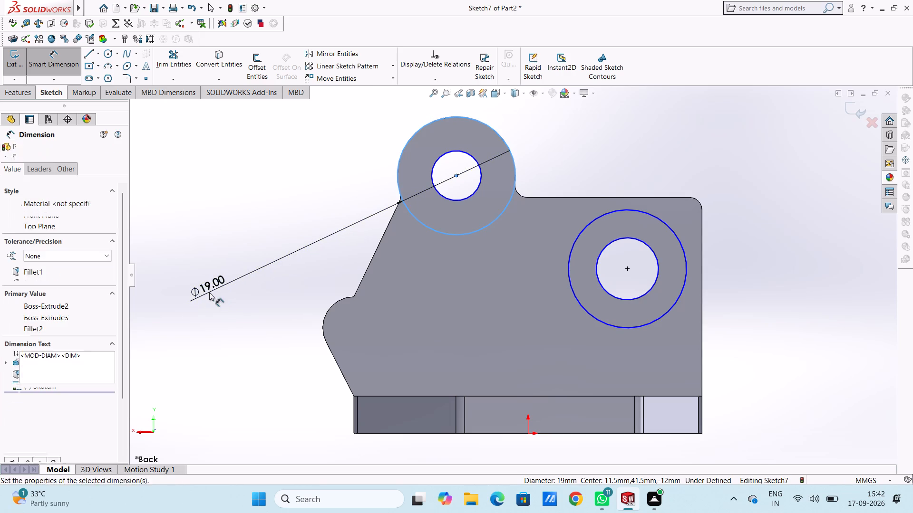
pyautogui.click(167, 282)
pyautogui.click(184, 224)
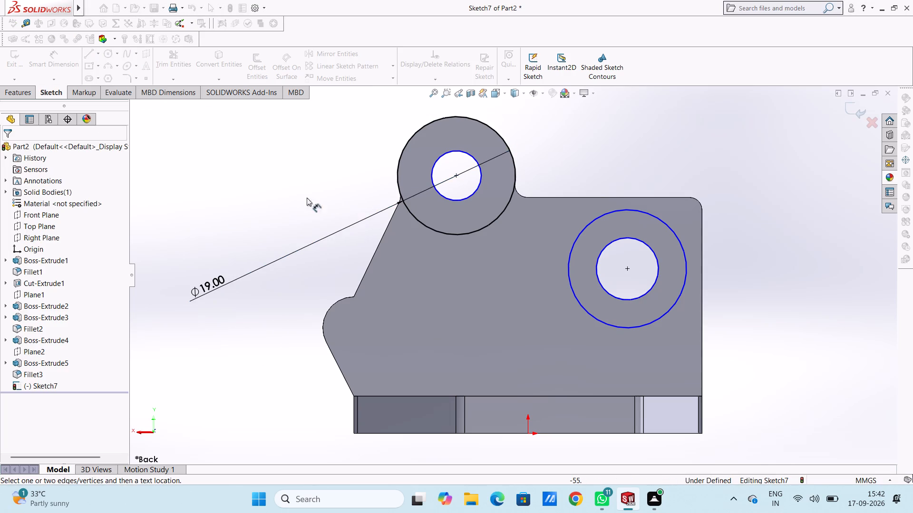
pyautogui.click(445, 194)
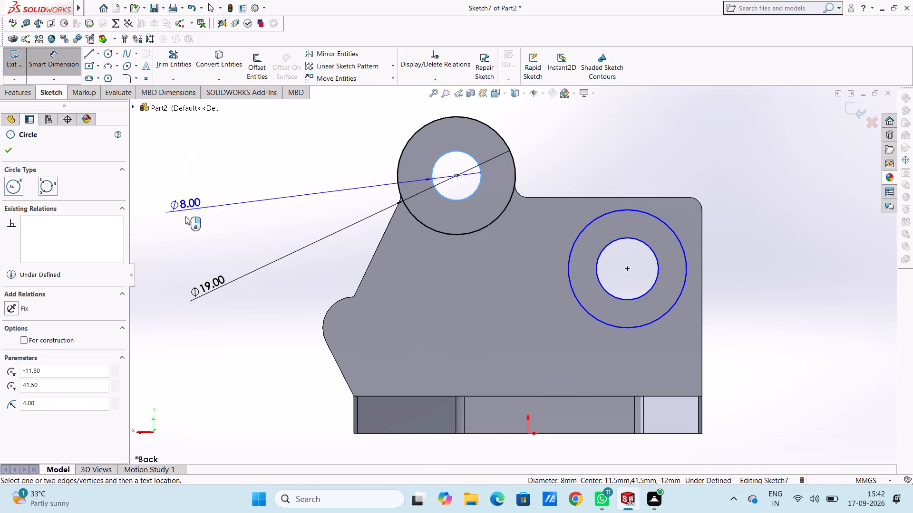
pyautogui.click(182, 249)
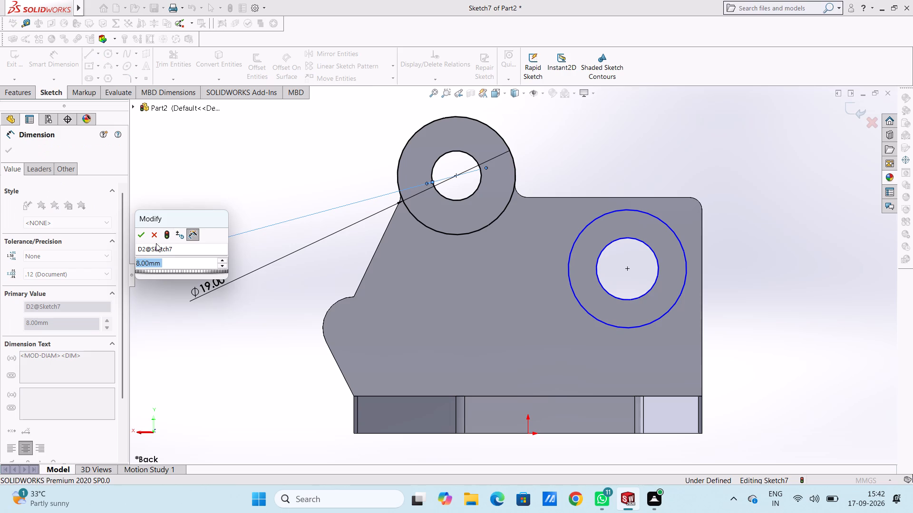
pyautogui.click(143, 237)
pyautogui.click(262, 193)
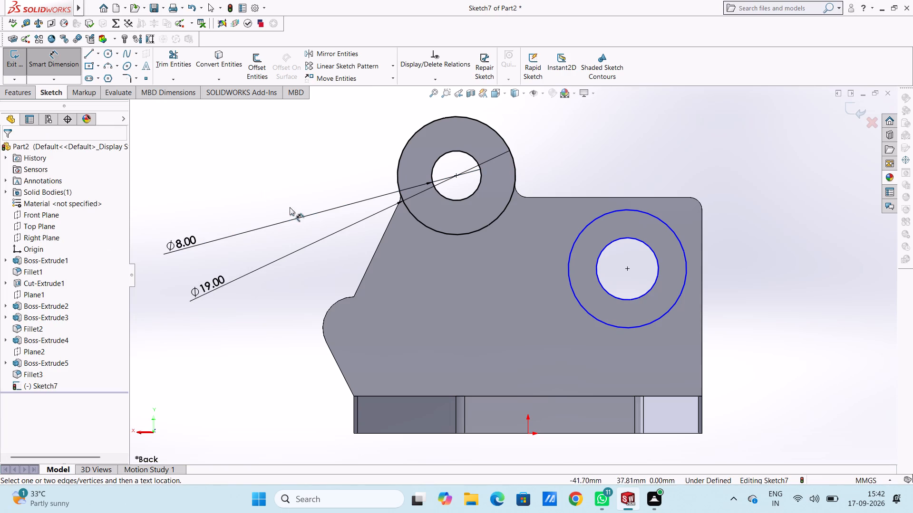
# Dimension the diameters of the outer and inner circles around the lower hole to finish defining the sketch.
pyautogui.click(634, 212)
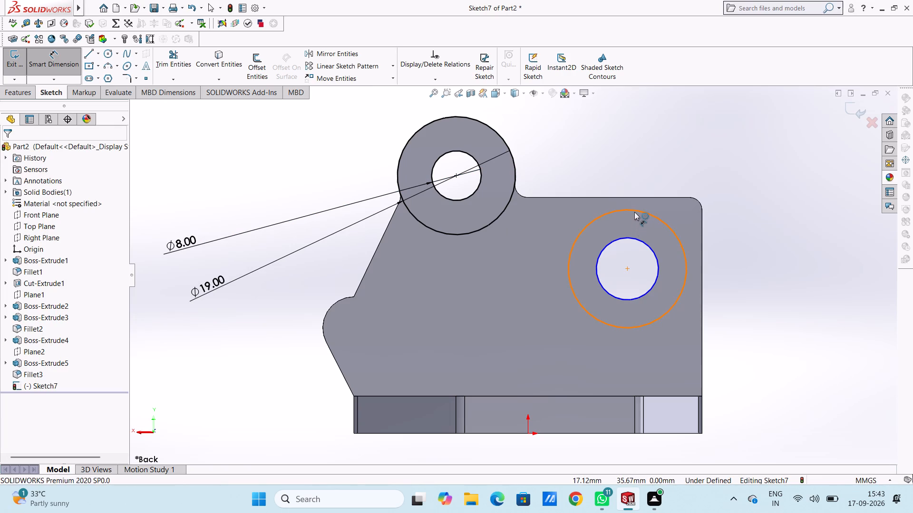
pyautogui.click(776, 153)
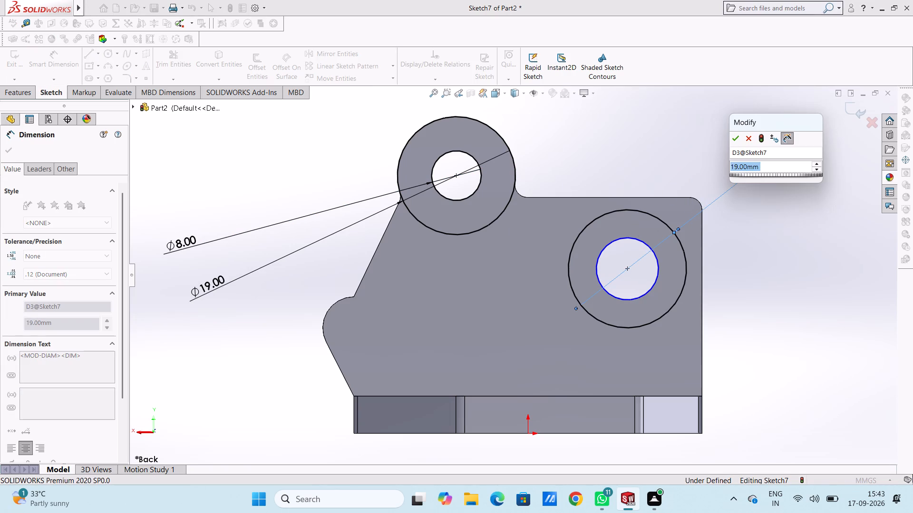
pyautogui.click(732, 140)
pyautogui.click(702, 164)
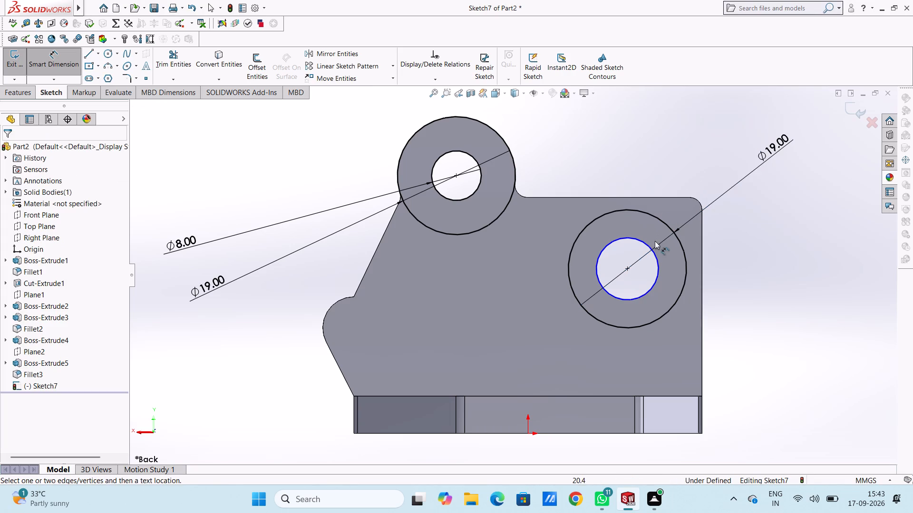
pyautogui.click(648, 245)
pyautogui.click(708, 152)
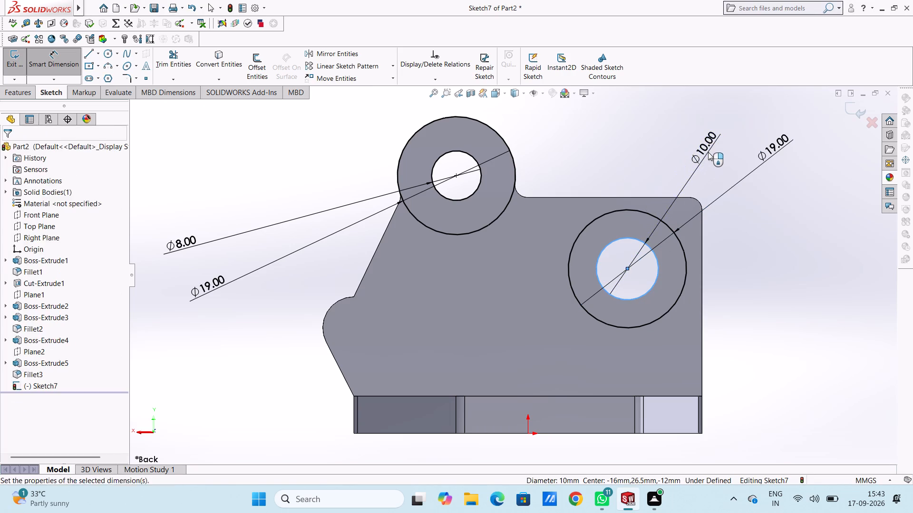
pyautogui.click(664, 139)
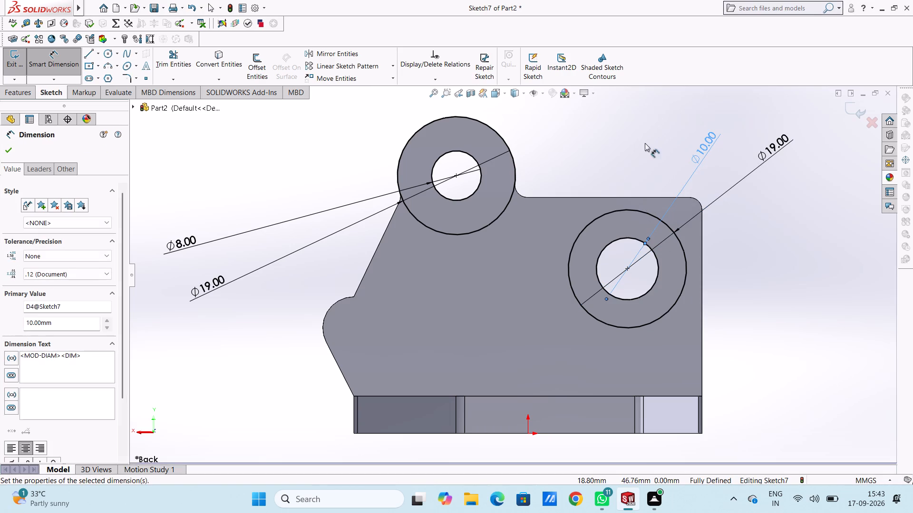
pyautogui.click(644, 143)
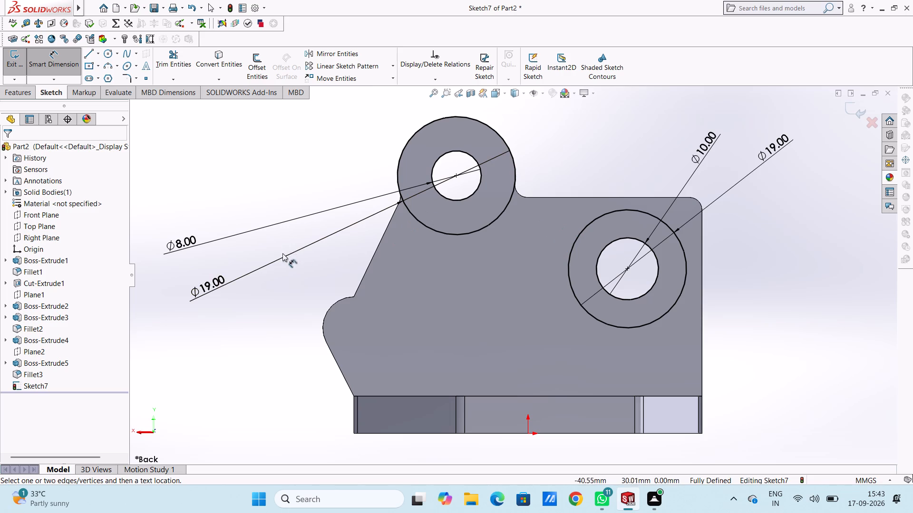
pyautogui.press('Escape')
pyautogui.press('Escape')
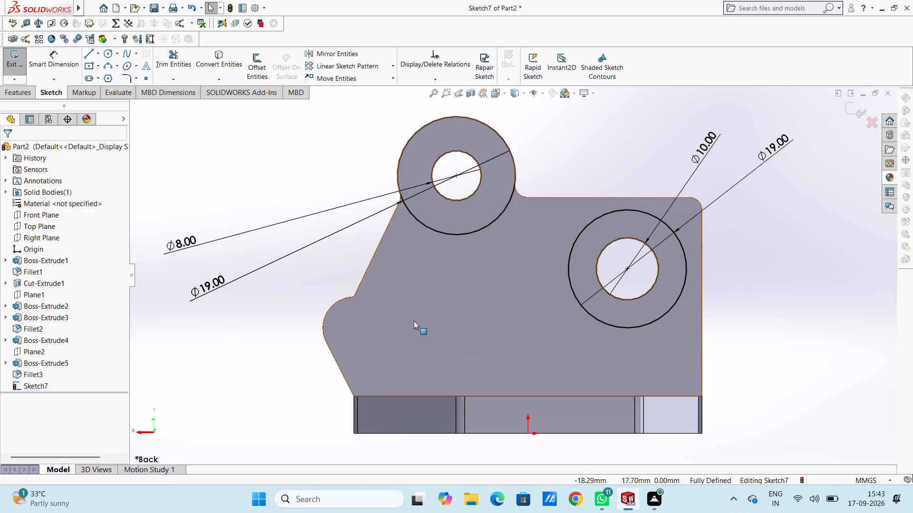
# Extrude both ring profiles 2 mm outward from the second upright's outer face, merged with the body.
pyautogui.scroll(3, 413, 320)
pyautogui.moveTo(679, 288); pyautogui.dragTo(636, 300, button='middle')
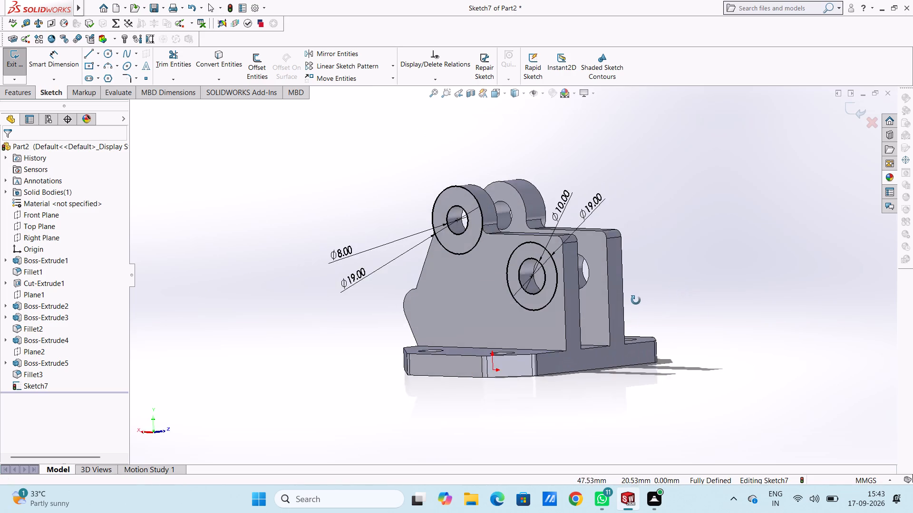
pyautogui.moveTo(636, 300); pyautogui.dragTo(627, 304, button='middle')
pyautogui.scroll(-4, 624, 304)
pyautogui.scroll(3, 262, 243)
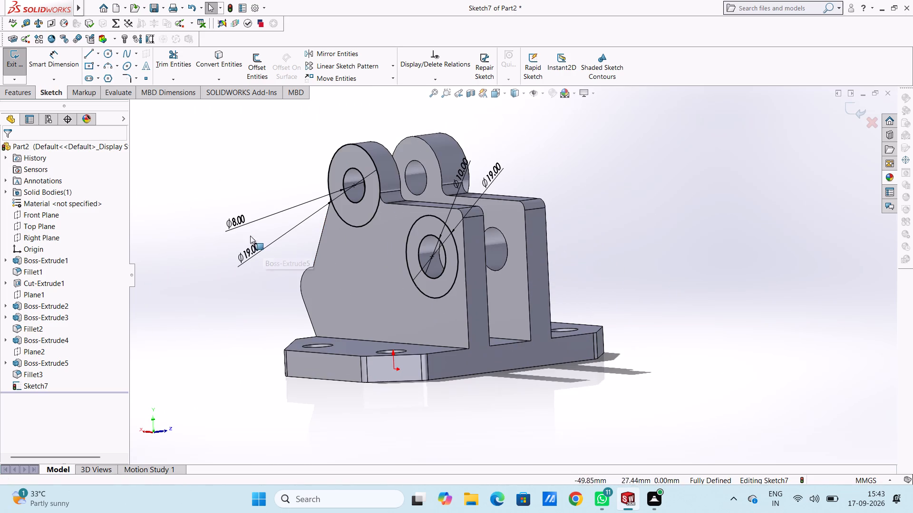
pyautogui.click(16, 92)
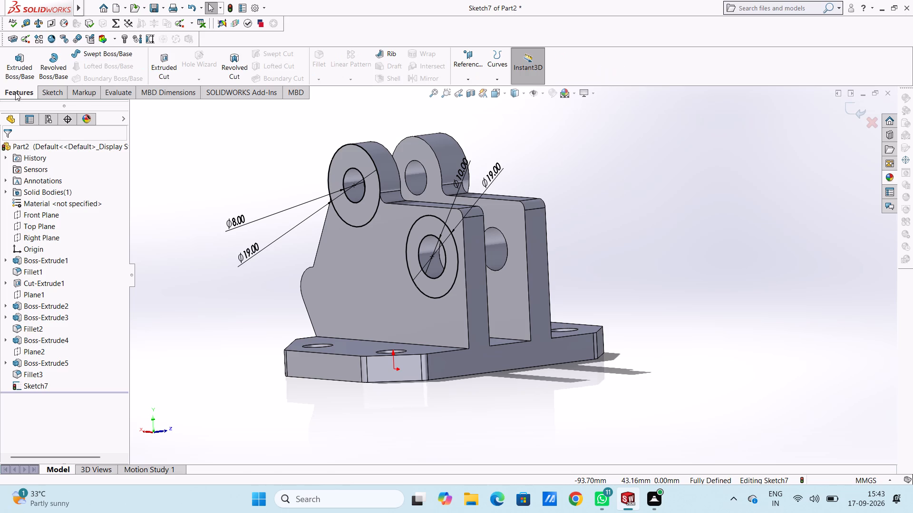
pyautogui.click(16, 64)
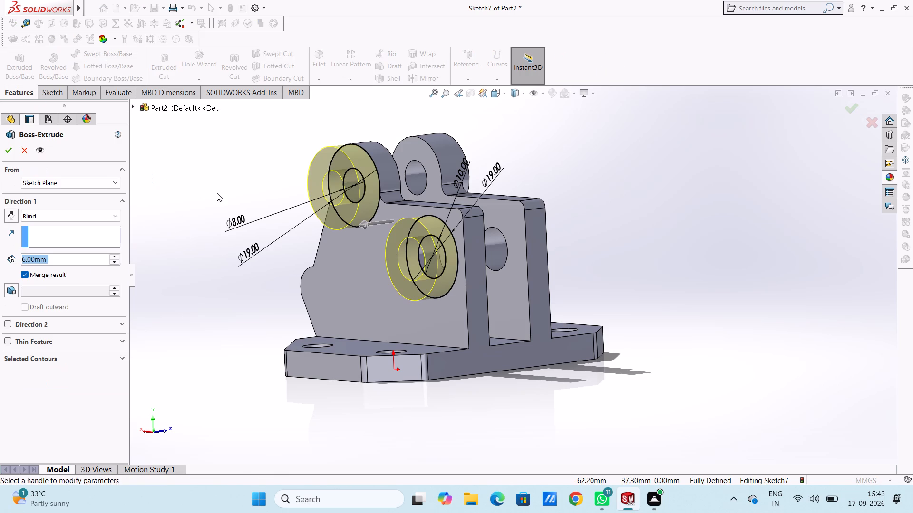
pyautogui.press('2')
pyautogui.press('Return')
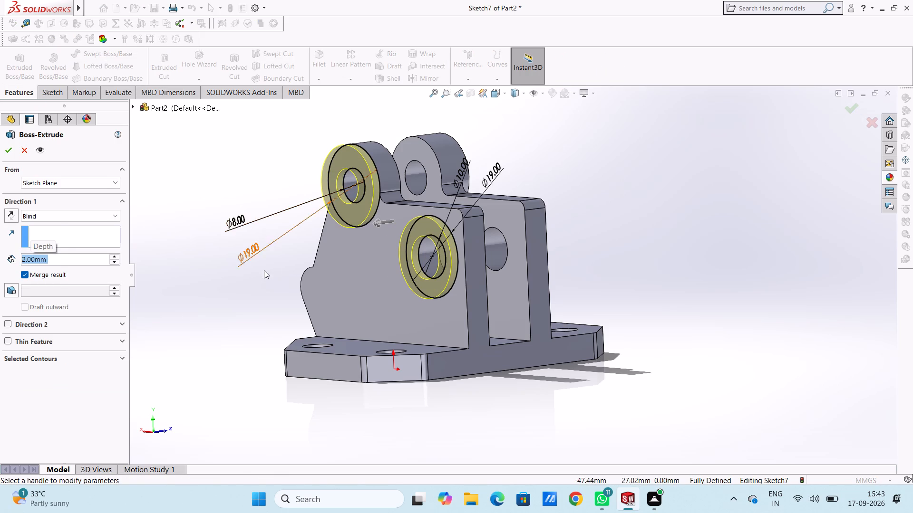
pyautogui.moveTo(259, 290); pyautogui.dragTo(221, 284, button='middle')
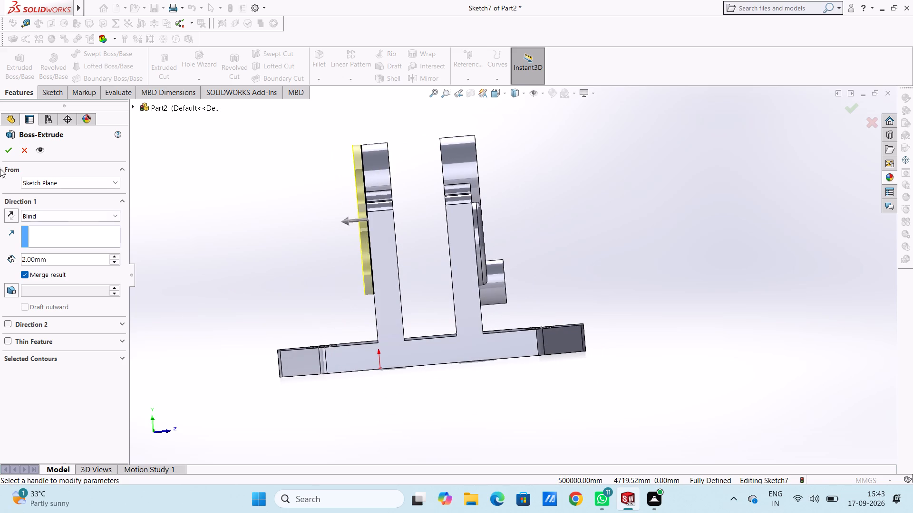
pyautogui.click(5, 151)
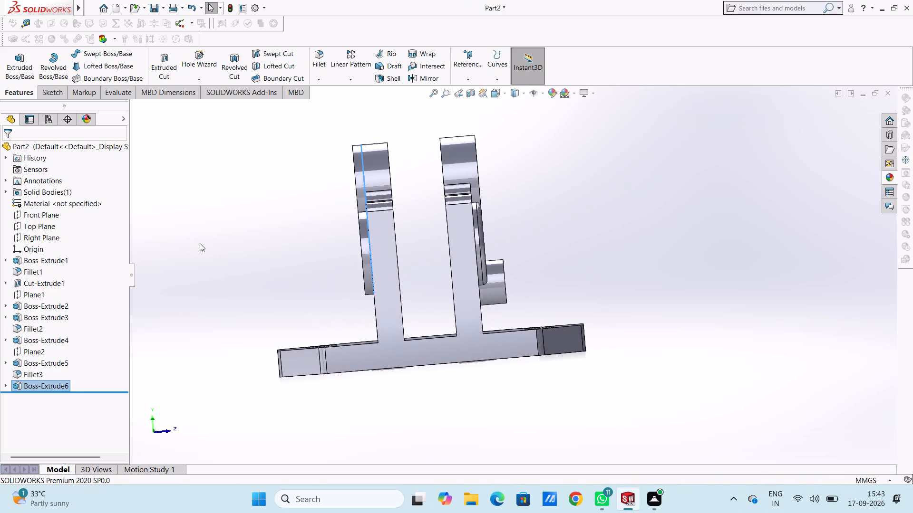
pyautogui.click(200, 243)
# Apply a 1 mm symmetric fillet to the outer front edge of the raised ring around the second upright's lower hole.
pyautogui.moveTo(200, 243); pyautogui.dragTo(232, 251, button='middle')
pyautogui.scroll(1, 231, 251)
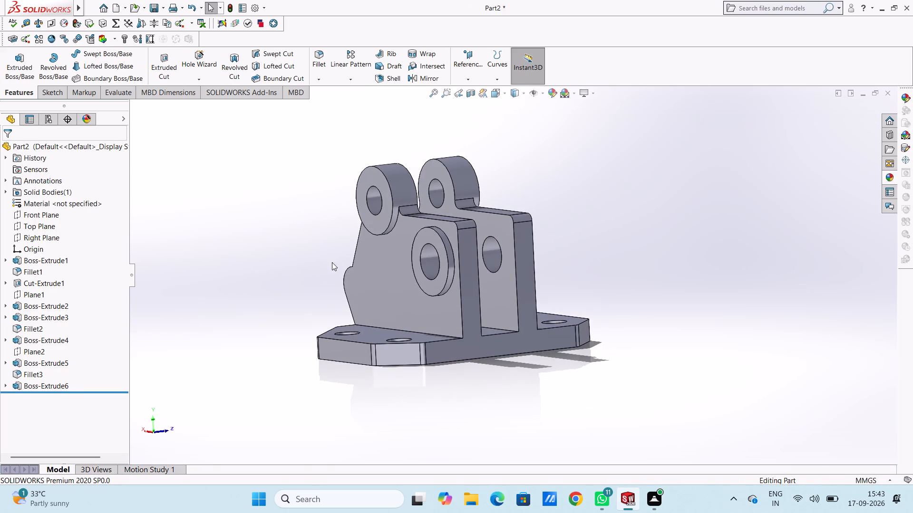
pyautogui.scroll(-4, 359, 254)
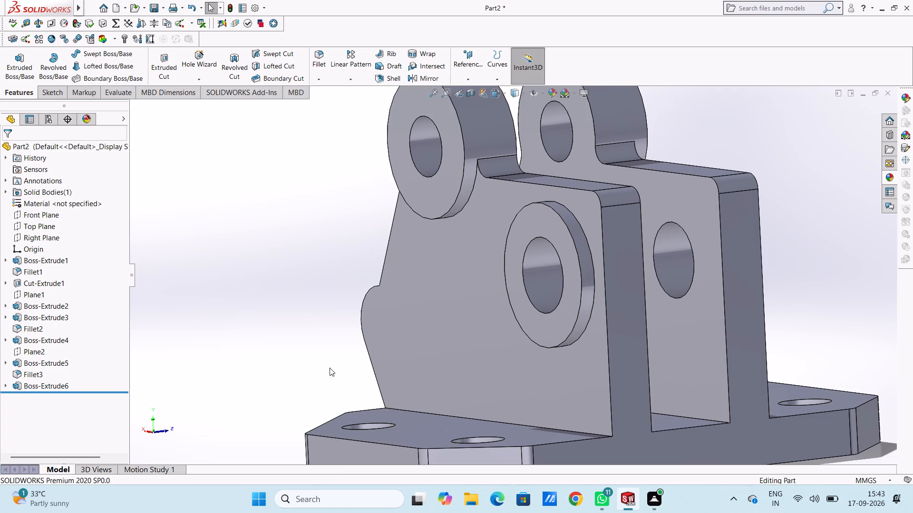
pyautogui.click(322, 55)
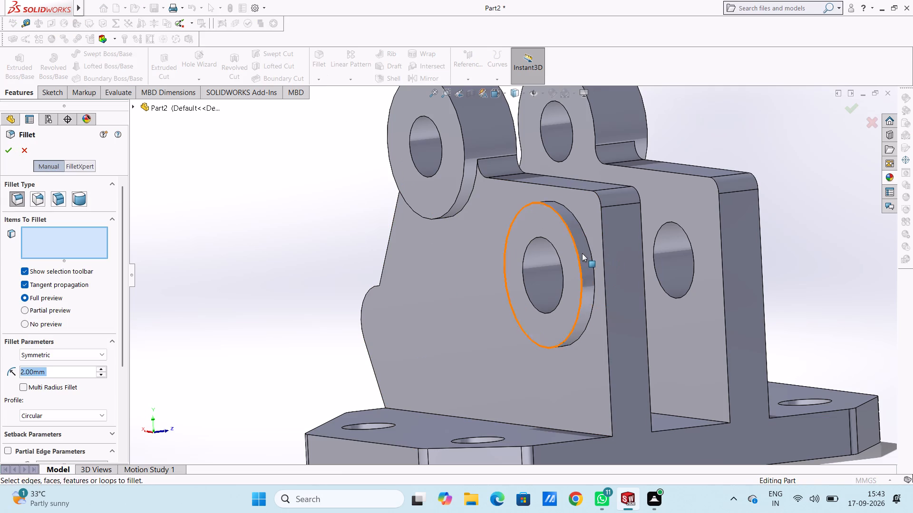
pyautogui.click(588, 245)
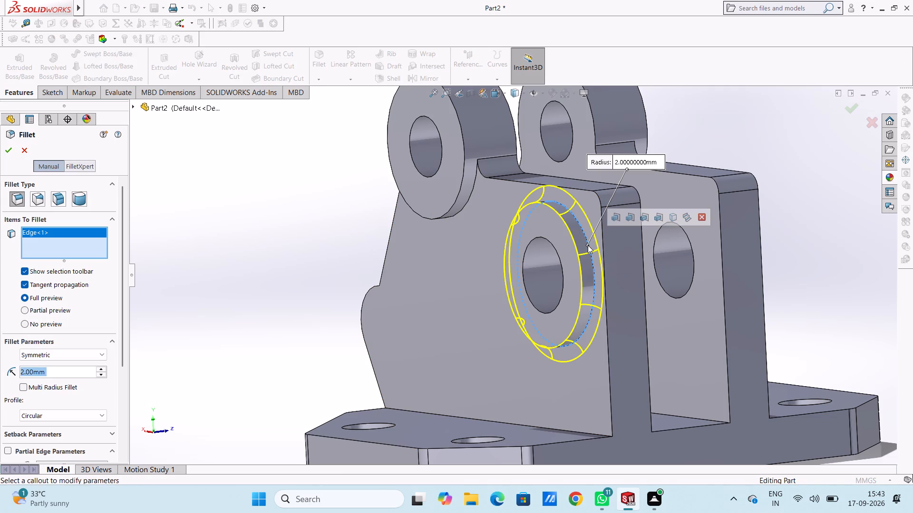
pyautogui.press('1')
pyautogui.press('Return')
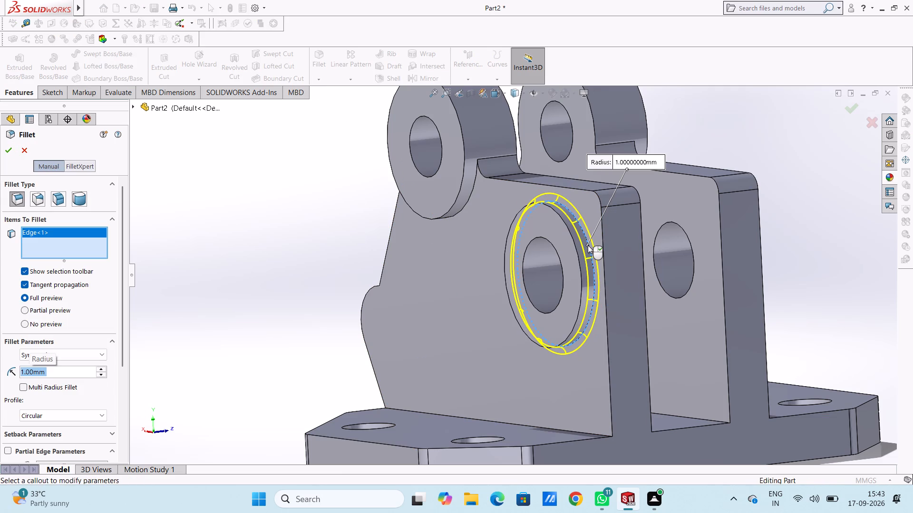
pyautogui.click(588, 245)
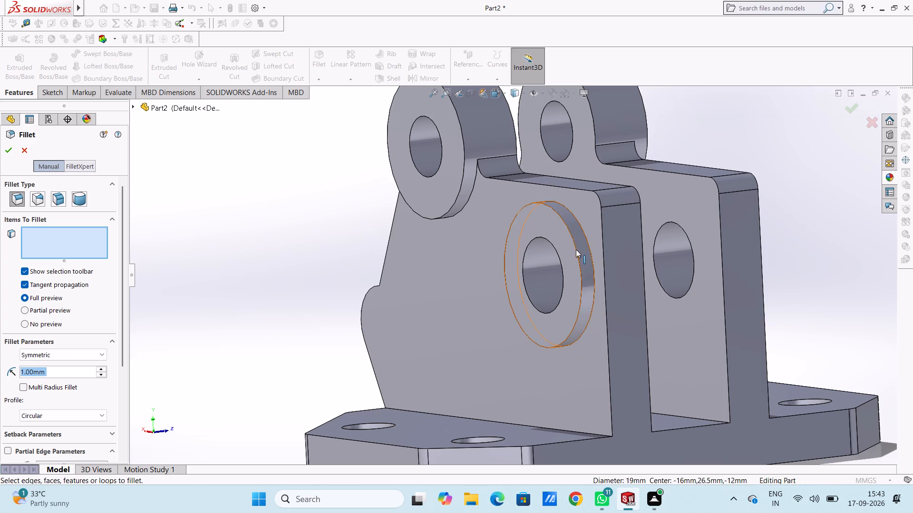
pyautogui.click(575, 249)
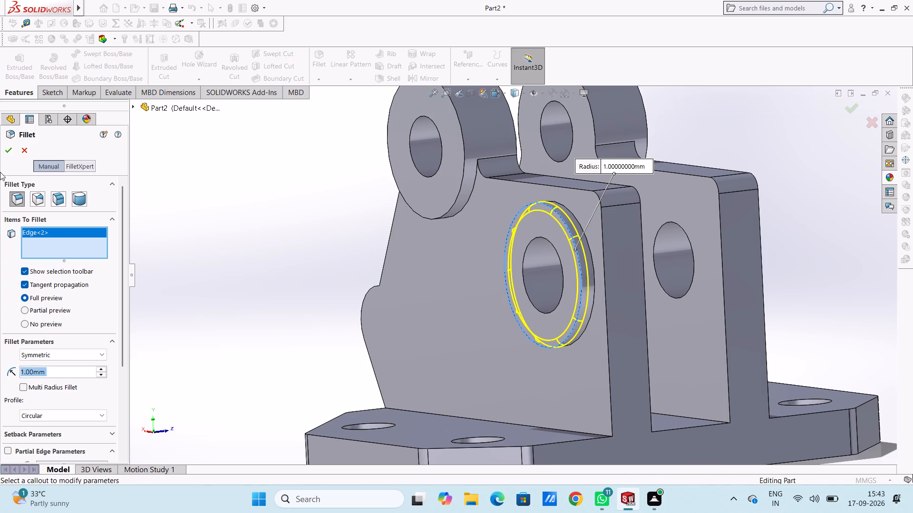
pyautogui.click(9, 154)
pyautogui.click(183, 206)
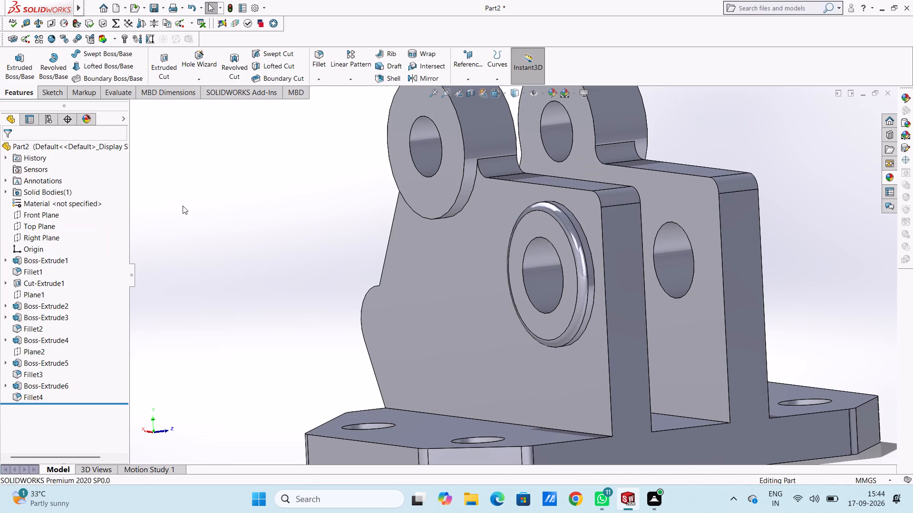
pyautogui.moveTo(184, 204); pyautogui.dragTo(279, 221, button='middle')
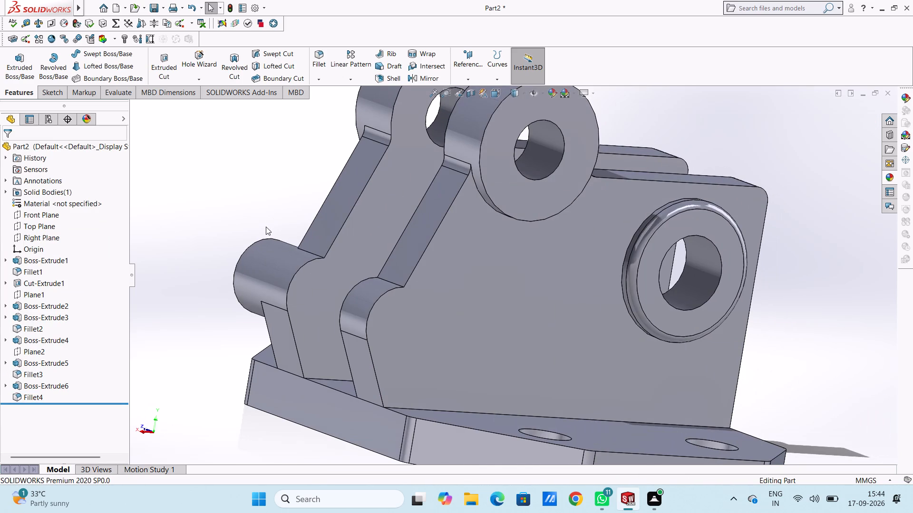
# Start a sketch on the second upright's outer face and draw a circle of 5 mm radius centred on the small rounded lobe.
pyautogui.scroll(1, 250, 222)
pyautogui.moveTo(240, 226); pyautogui.dragTo(218, 348, button='middle')
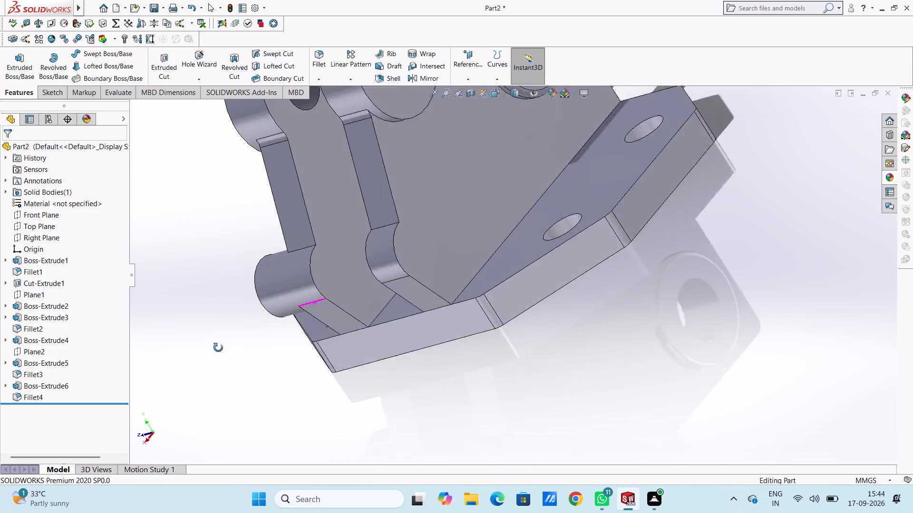
pyautogui.moveTo(218, 348); pyautogui.dragTo(203, 334, button='middle')
pyautogui.scroll(4, 203, 334)
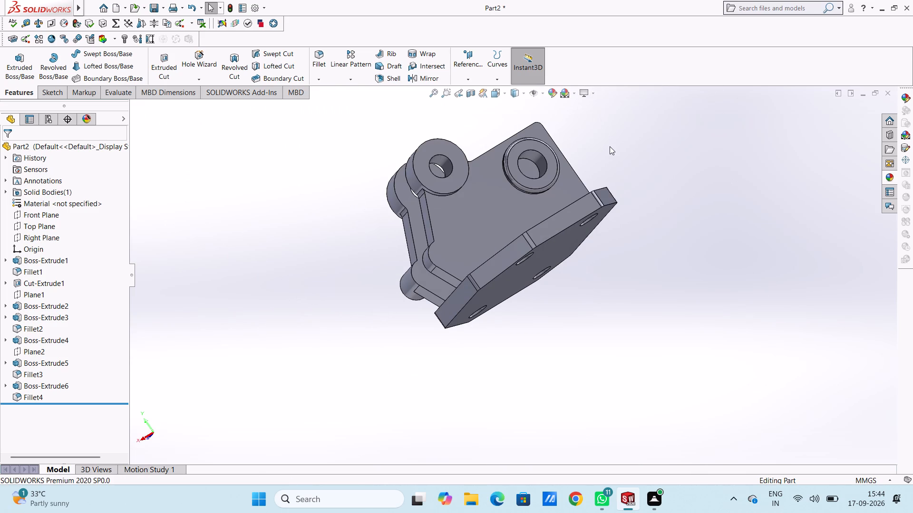
pyautogui.moveTo(610, 146); pyautogui.dragTo(644, 254, button='middle')
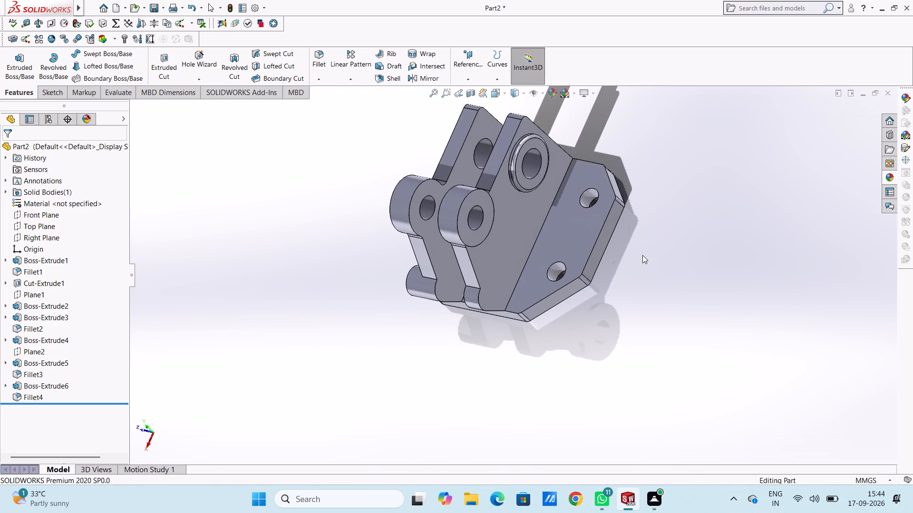
pyautogui.hotkey('ctrl', '2')
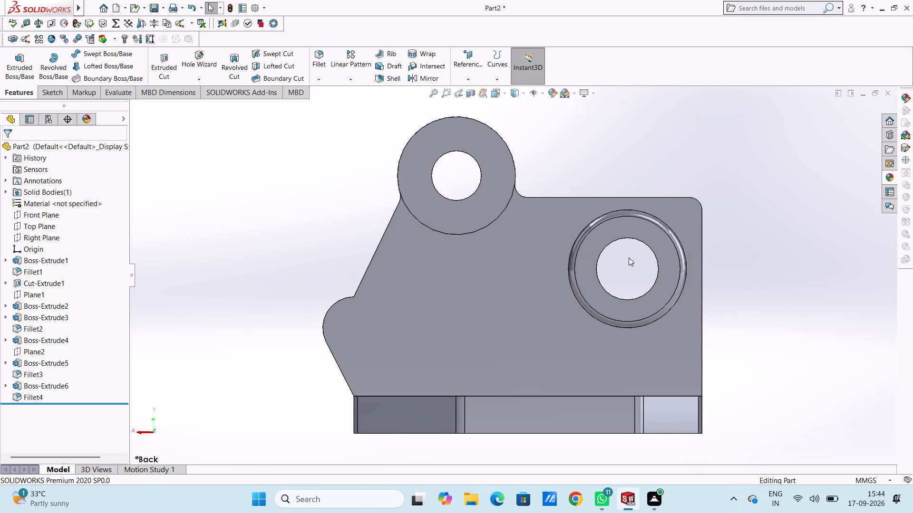
pyautogui.click(443, 291)
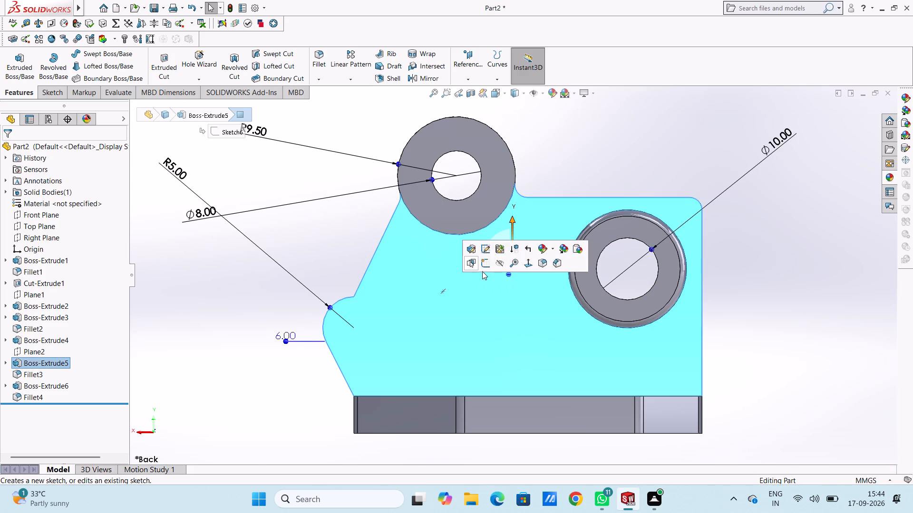
pyautogui.click(482, 271)
pyautogui.click(287, 257)
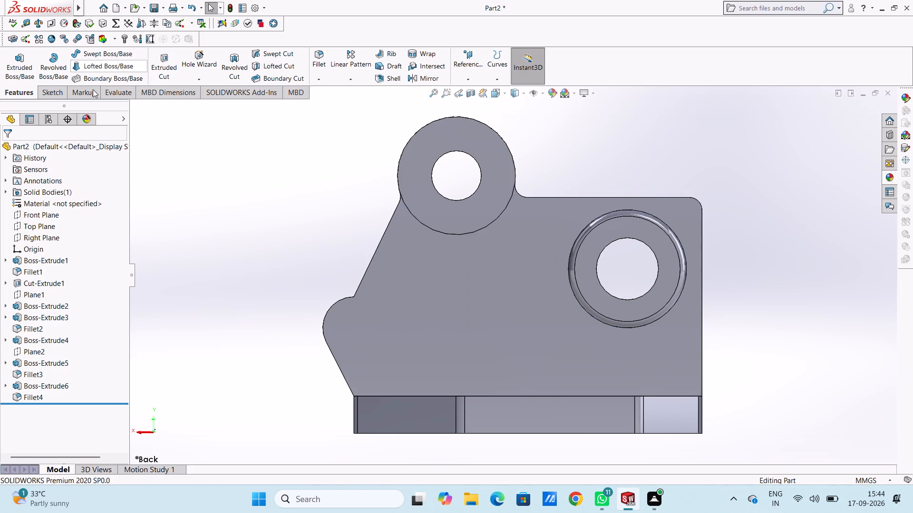
pyautogui.click(418, 256)
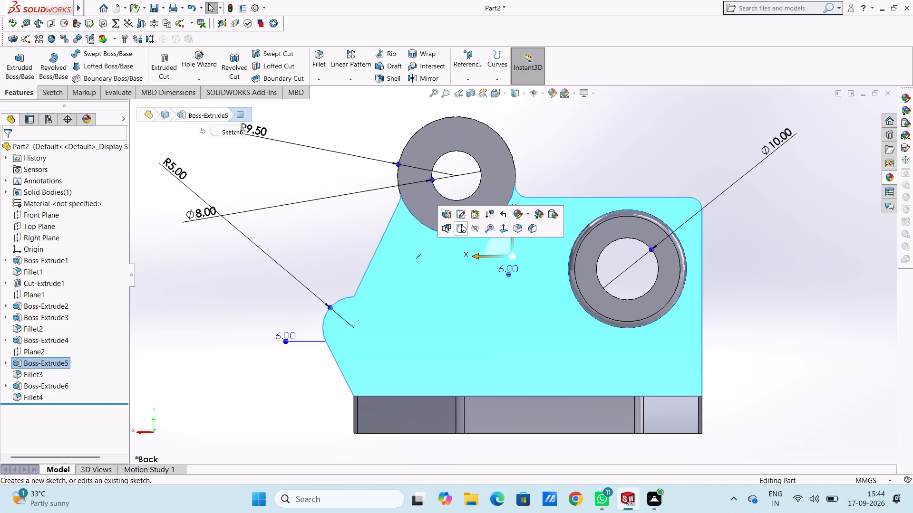
pyautogui.click(461, 224)
pyautogui.click(338, 215)
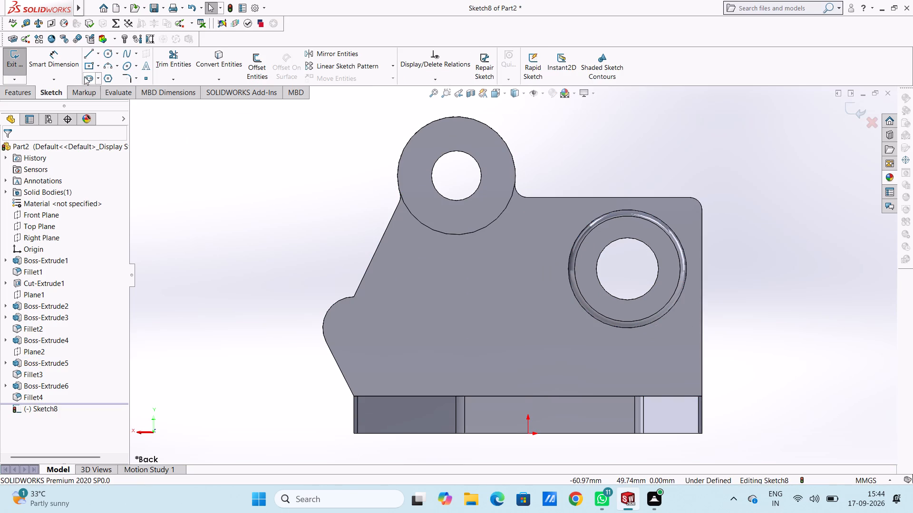
pyautogui.click(111, 57)
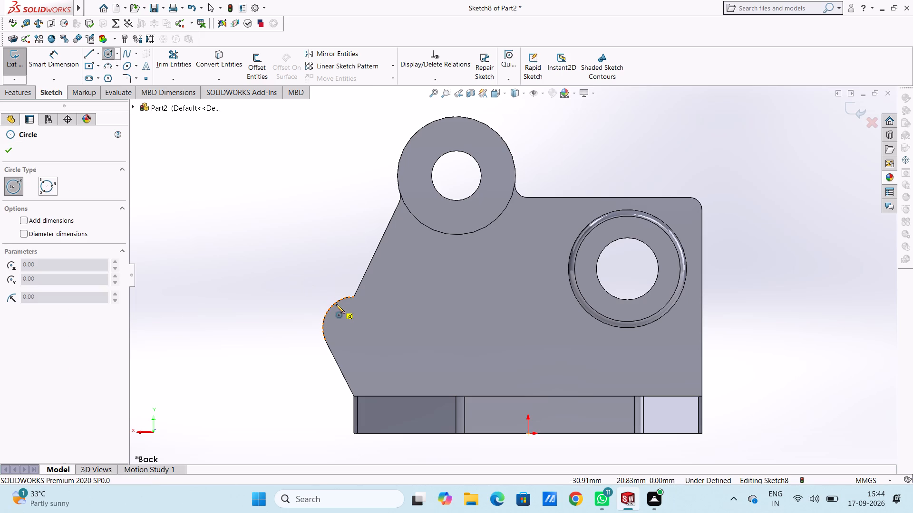
pyautogui.click(354, 328)
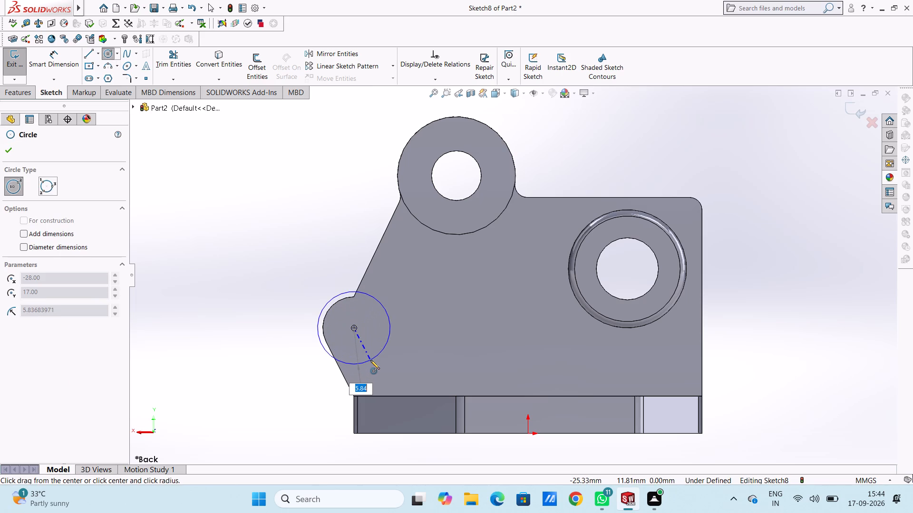
pyautogui.press('5')
pyautogui.press('Return')
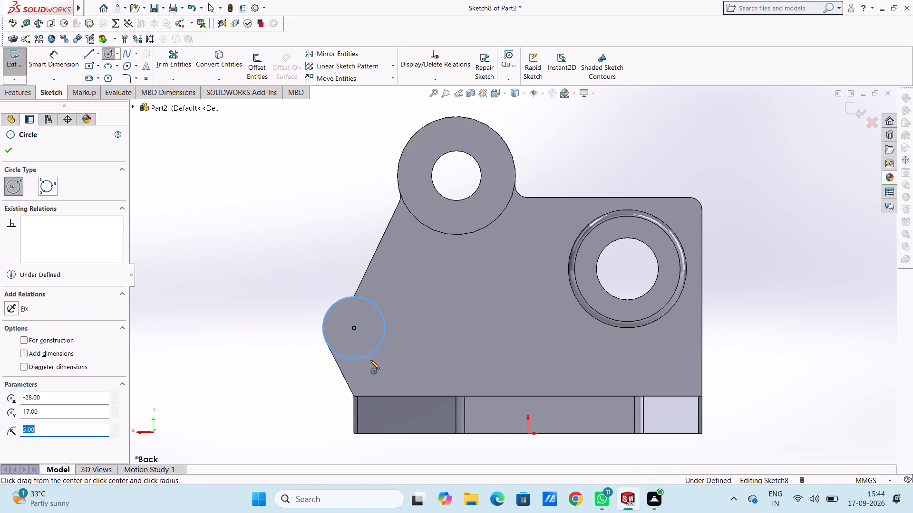
# Dimension the diameter of the circle on the small lobe to fully define the sketch.
pyautogui.click(51, 69)
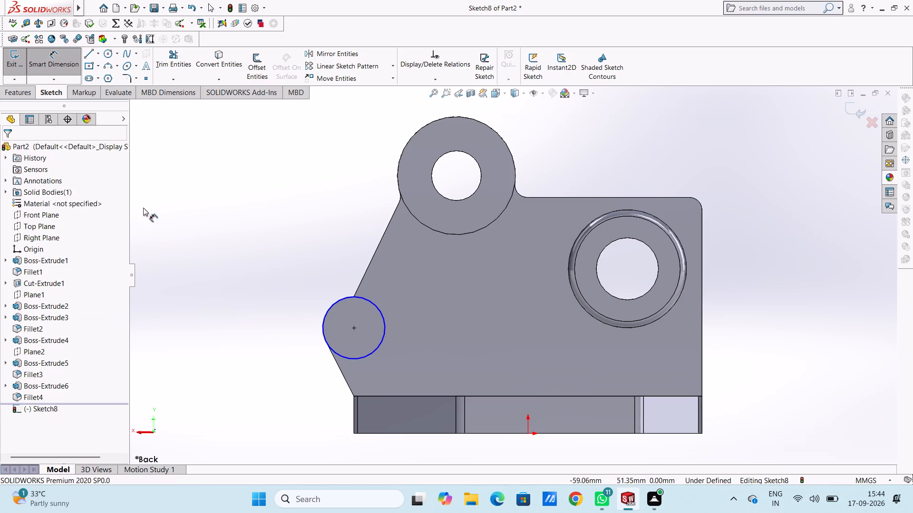
pyautogui.click(325, 339)
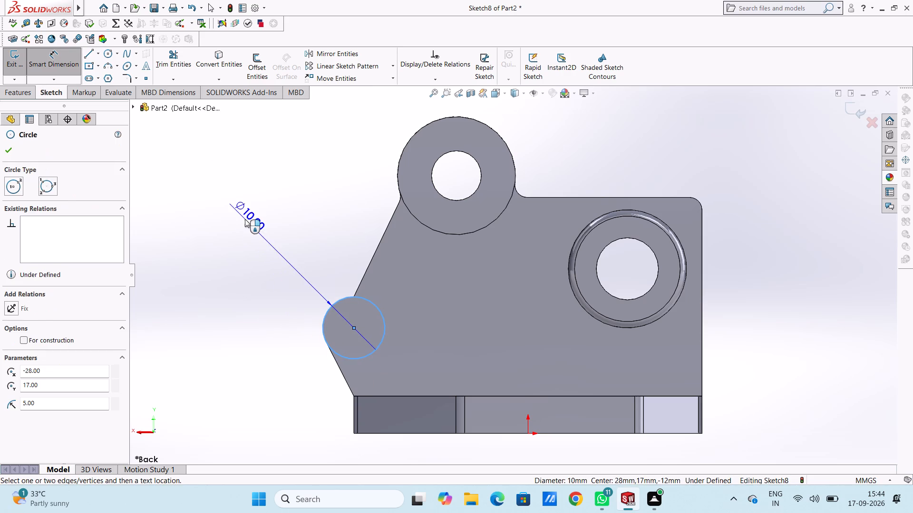
pyautogui.click(245, 218)
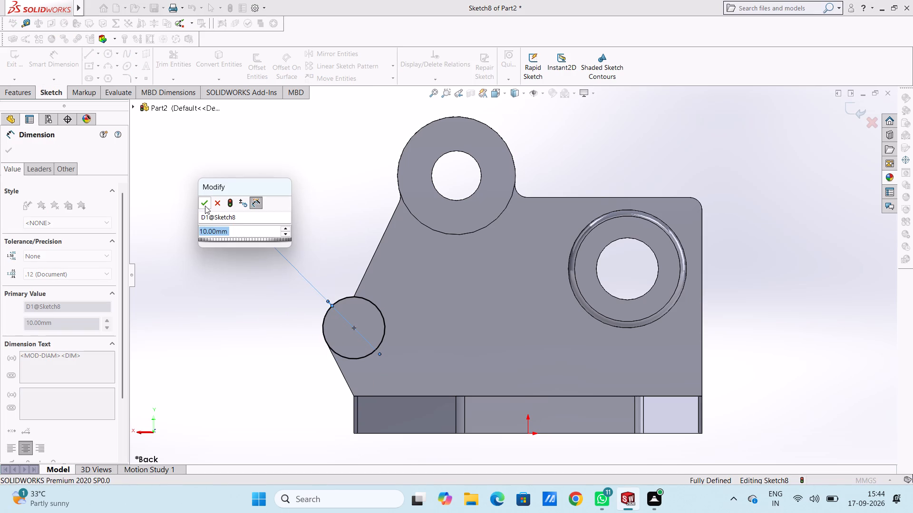
pyautogui.click(205, 206)
pyautogui.click(200, 190)
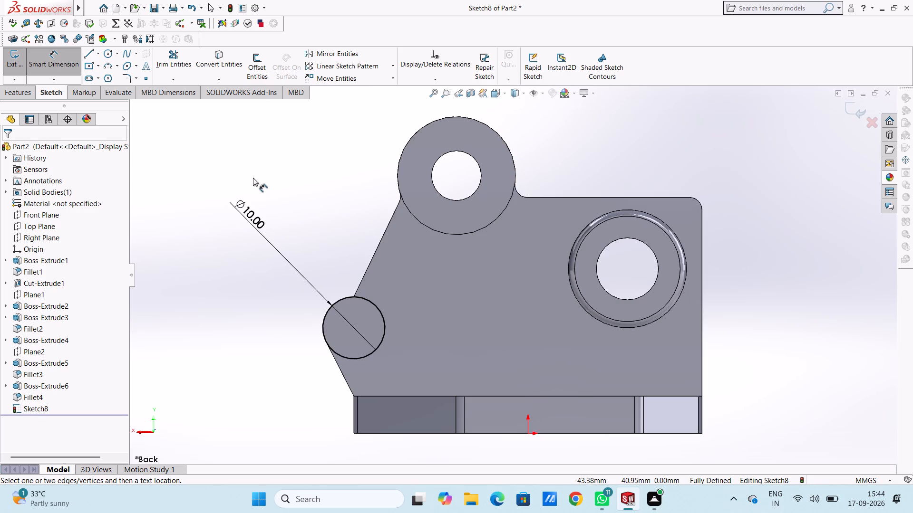
# Extrude the small lobe circle 6 mm outward from the second upright's outer face as a boss merged with the body.
pyautogui.moveTo(239, 163); pyautogui.dragTo(258, 188, button='middle')
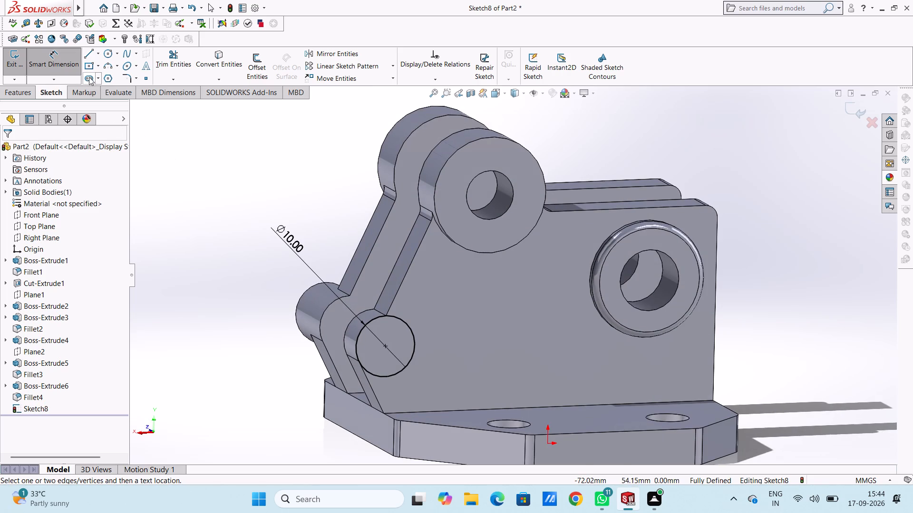
pyautogui.click(58, 58)
pyautogui.click(18, 95)
pyautogui.click(24, 66)
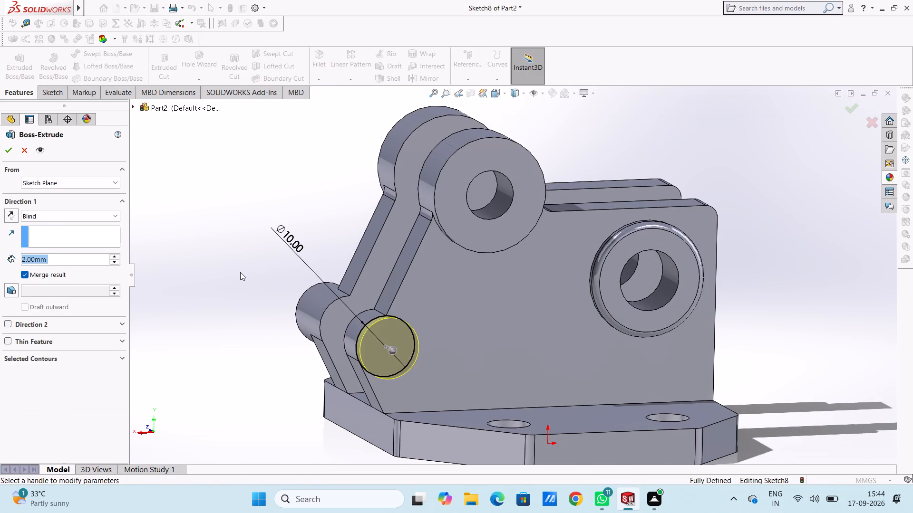
pyautogui.press('6')
pyautogui.press('Return')
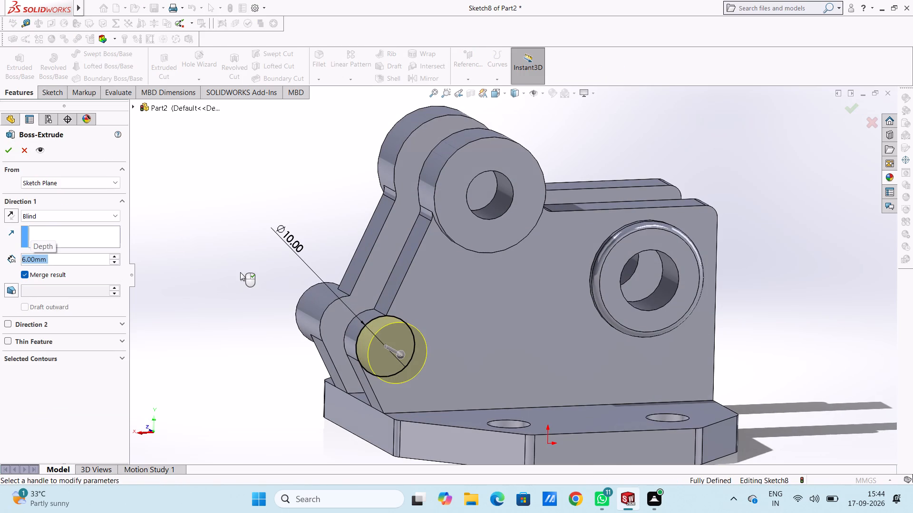
pyautogui.click(6, 149)
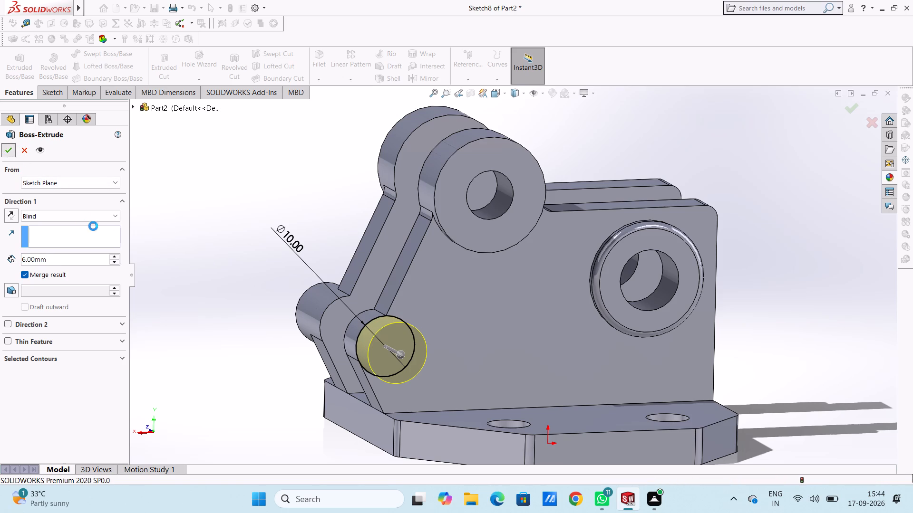
pyautogui.click(171, 228)
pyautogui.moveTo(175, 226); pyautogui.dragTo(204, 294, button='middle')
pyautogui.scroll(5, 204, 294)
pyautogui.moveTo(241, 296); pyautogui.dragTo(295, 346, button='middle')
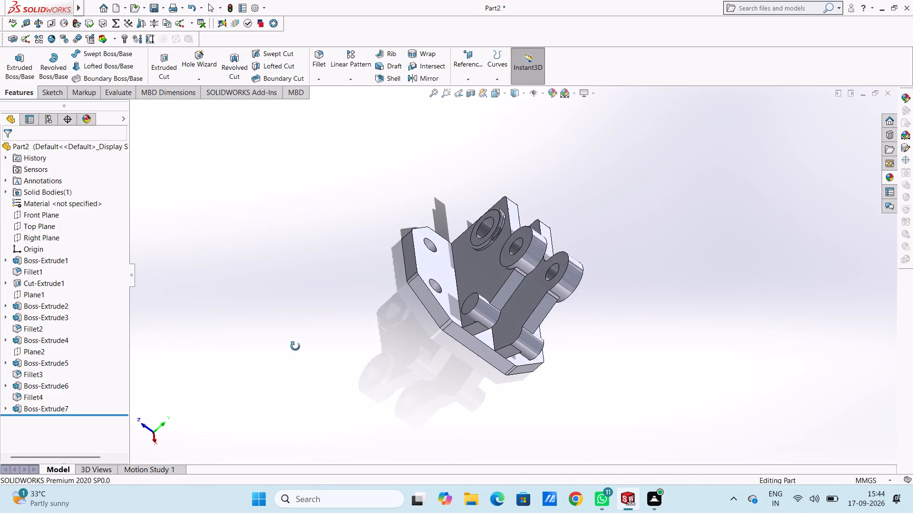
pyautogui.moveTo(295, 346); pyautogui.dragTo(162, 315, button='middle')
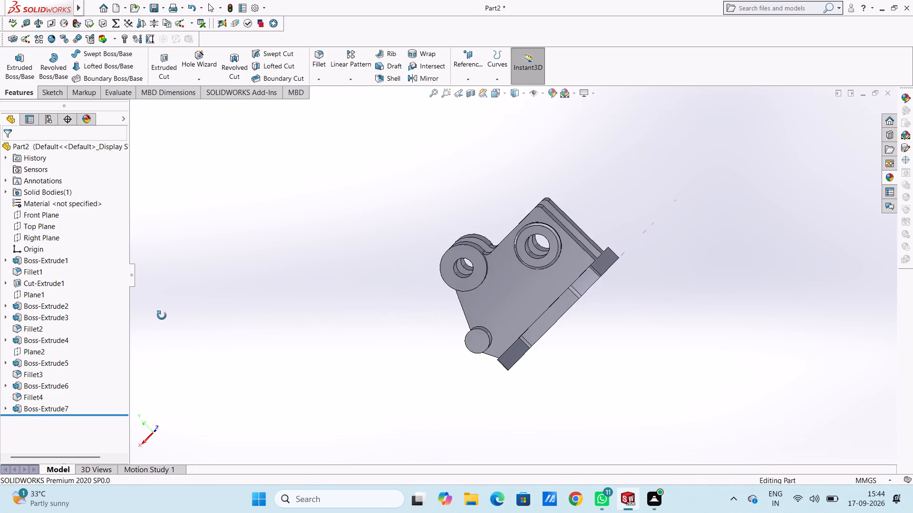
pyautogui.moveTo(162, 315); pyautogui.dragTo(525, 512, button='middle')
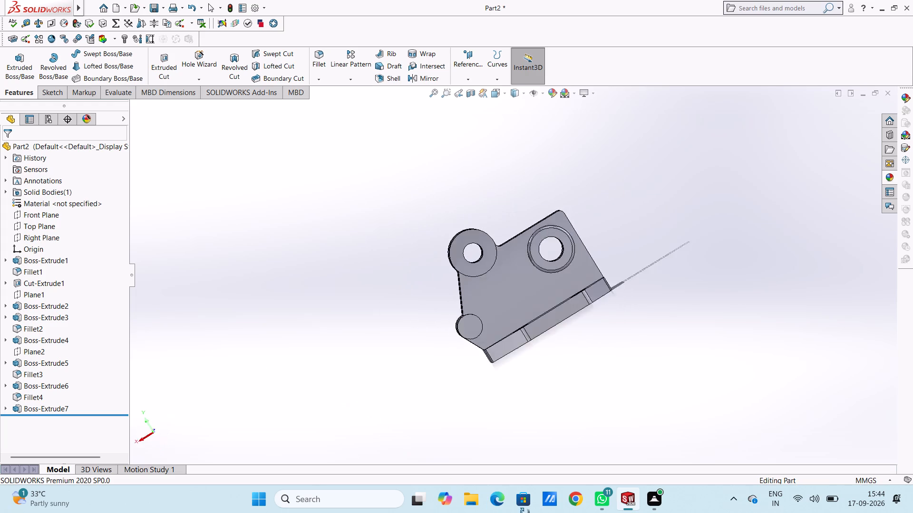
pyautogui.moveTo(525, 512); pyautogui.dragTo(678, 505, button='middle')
# Apply a 2 mm symmetric fillet to the four long edges where both sides of the two uprights meet the base plate.
pyautogui.hotkey('ctrl', '7')
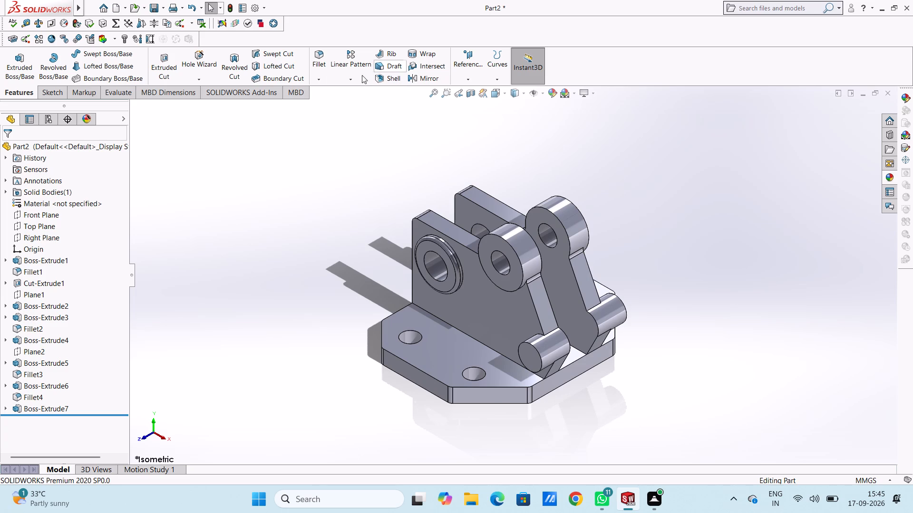
pyautogui.click(320, 56)
pyautogui.click(485, 344)
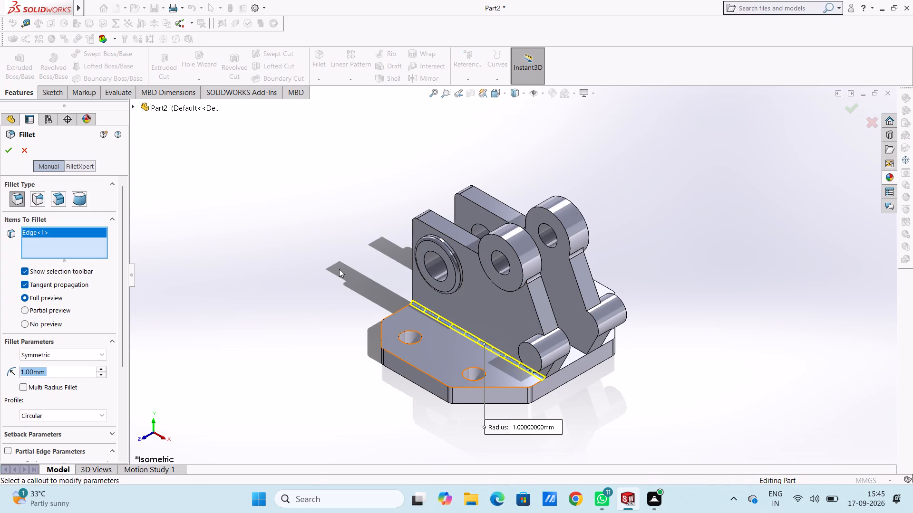
pyautogui.press('2')
pyautogui.press('Return')
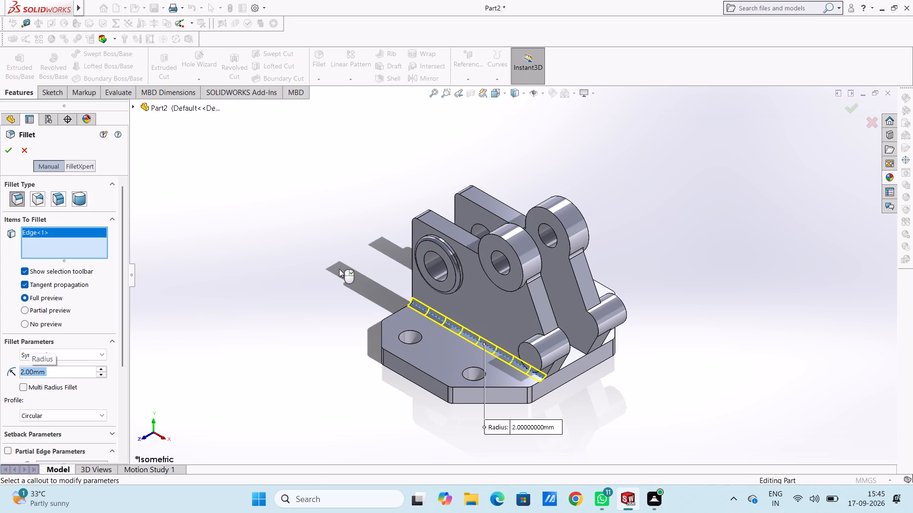
pyautogui.moveTo(701, 330); pyautogui.dragTo(652, 364, button='middle')
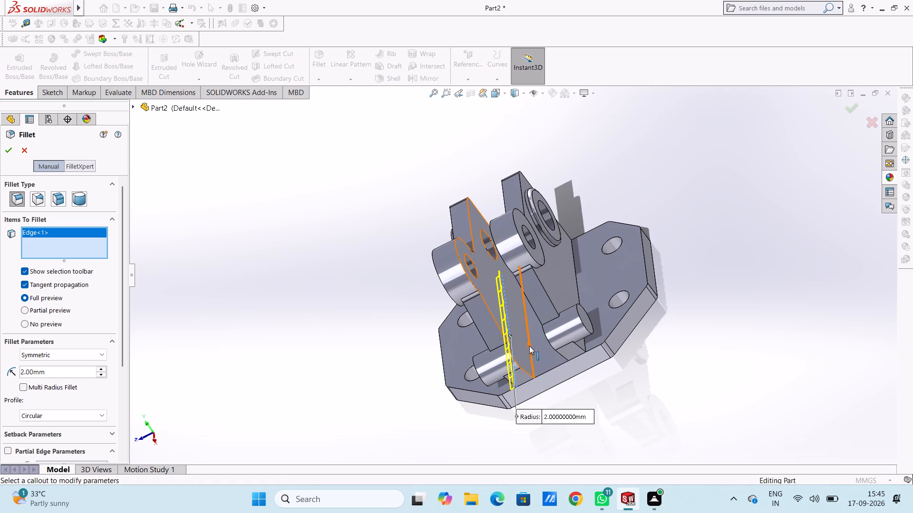
pyautogui.click(530, 349)
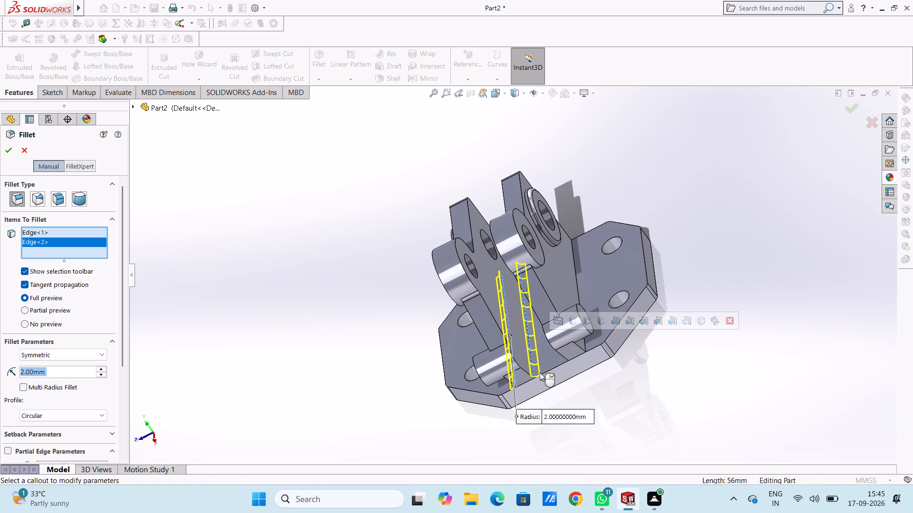
pyautogui.moveTo(608, 405); pyautogui.dragTo(640, 362, button='middle')
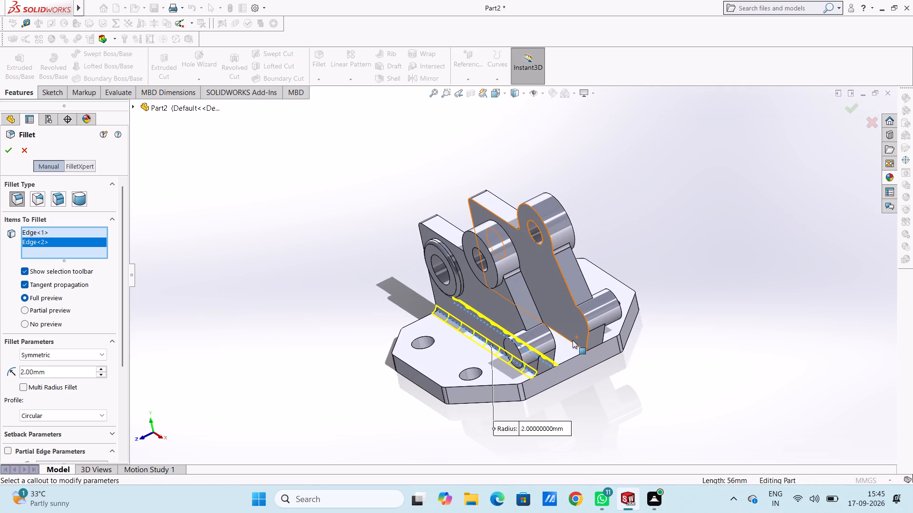
pyautogui.click(573, 343)
pyautogui.moveTo(693, 334); pyautogui.dragTo(660, 371, button='middle')
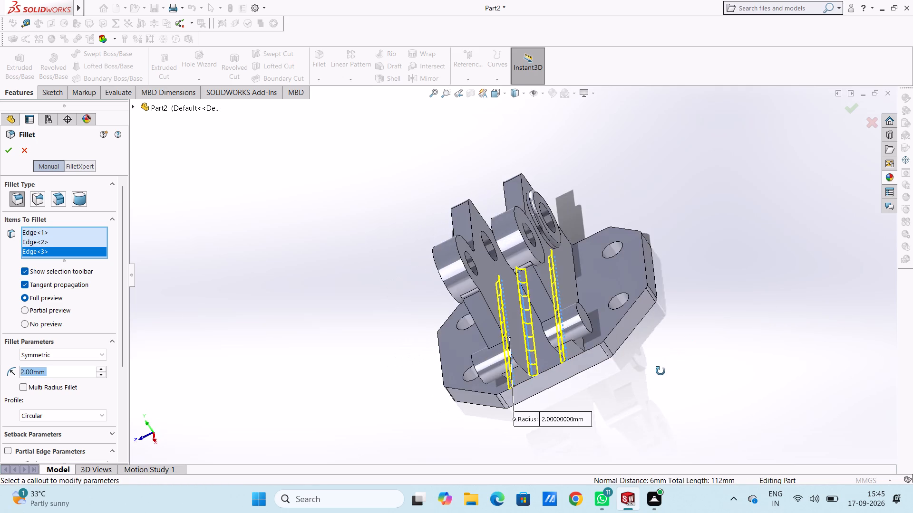
pyautogui.moveTo(660, 371); pyautogui.dragTo(653, 404, button='middle')
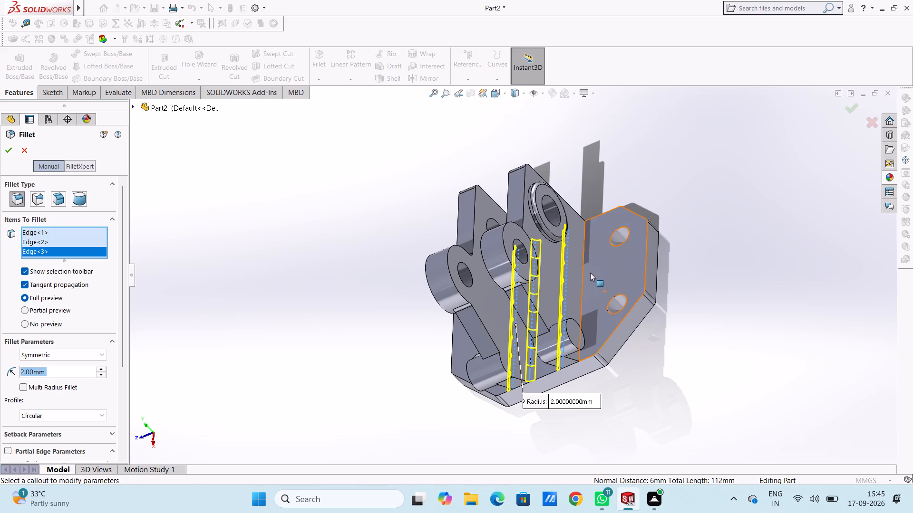
pyautogui.click(581, 287)
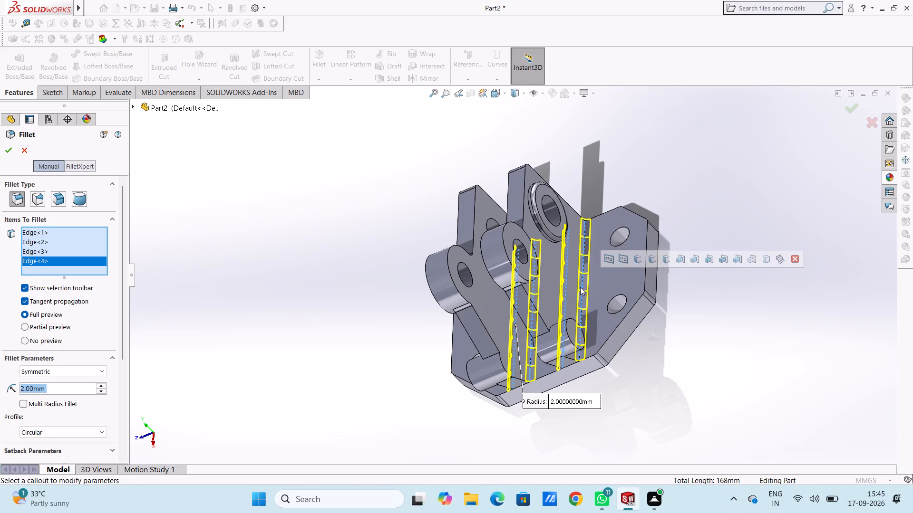
pyautogui.click(13, 151)
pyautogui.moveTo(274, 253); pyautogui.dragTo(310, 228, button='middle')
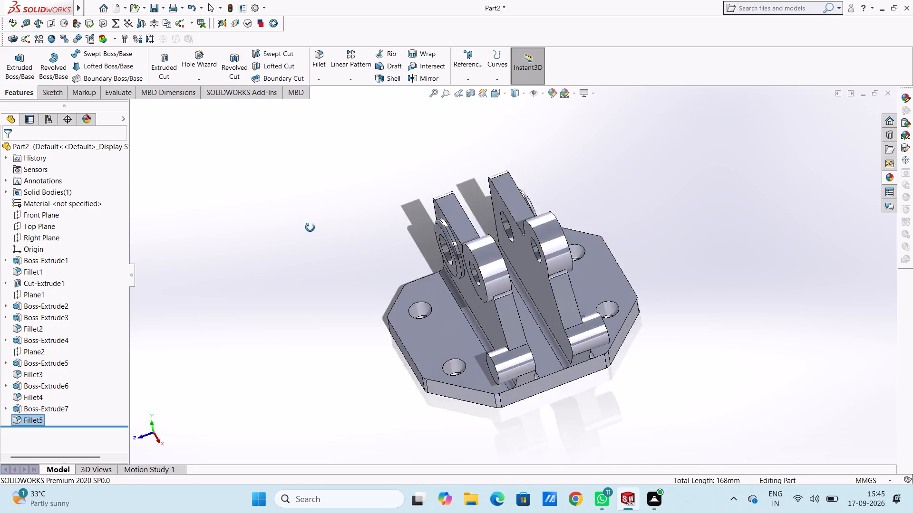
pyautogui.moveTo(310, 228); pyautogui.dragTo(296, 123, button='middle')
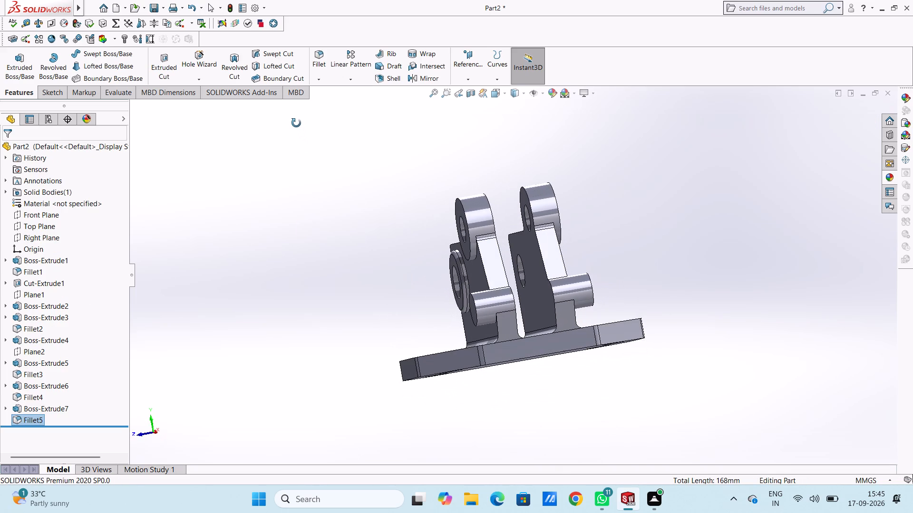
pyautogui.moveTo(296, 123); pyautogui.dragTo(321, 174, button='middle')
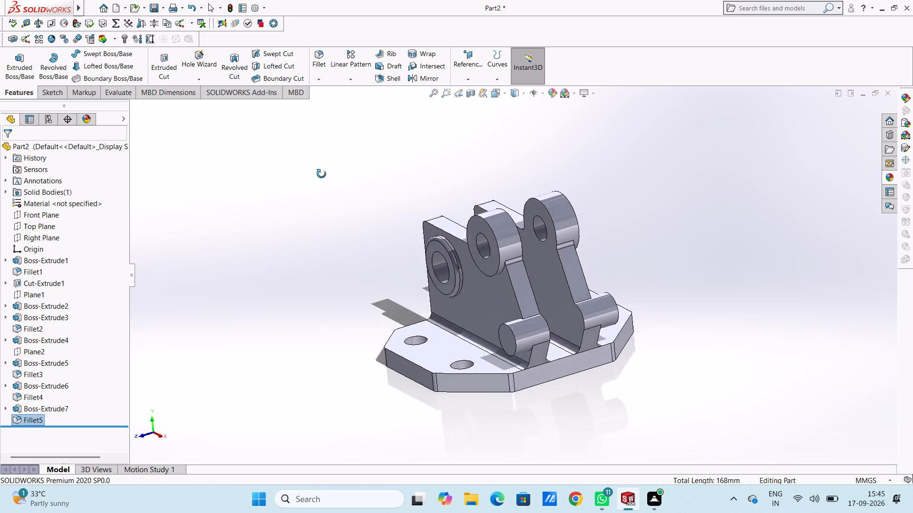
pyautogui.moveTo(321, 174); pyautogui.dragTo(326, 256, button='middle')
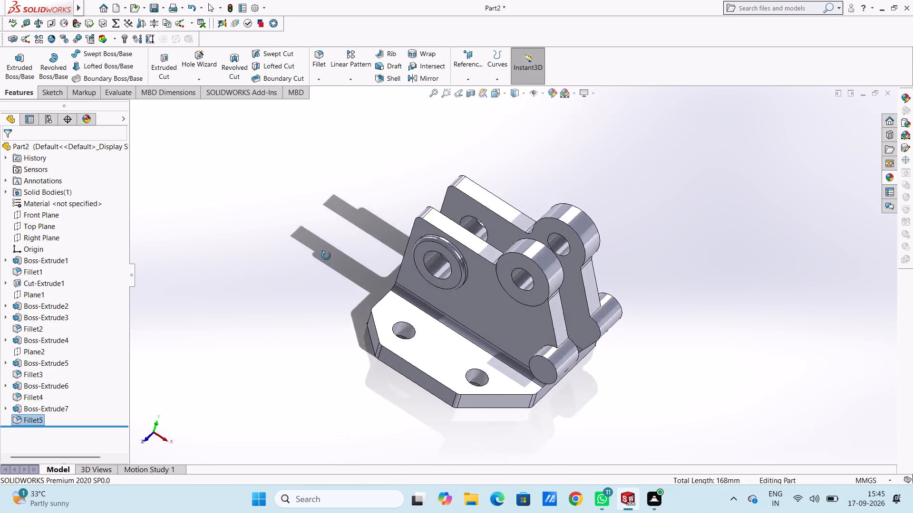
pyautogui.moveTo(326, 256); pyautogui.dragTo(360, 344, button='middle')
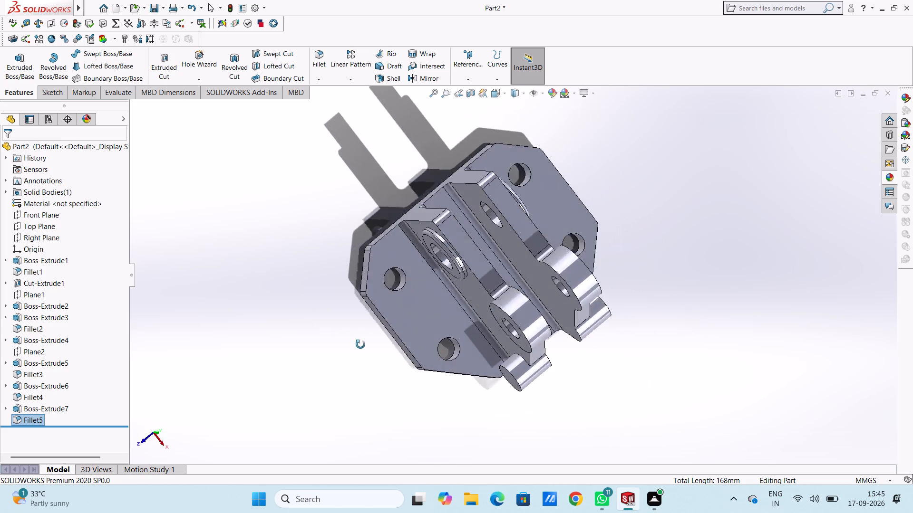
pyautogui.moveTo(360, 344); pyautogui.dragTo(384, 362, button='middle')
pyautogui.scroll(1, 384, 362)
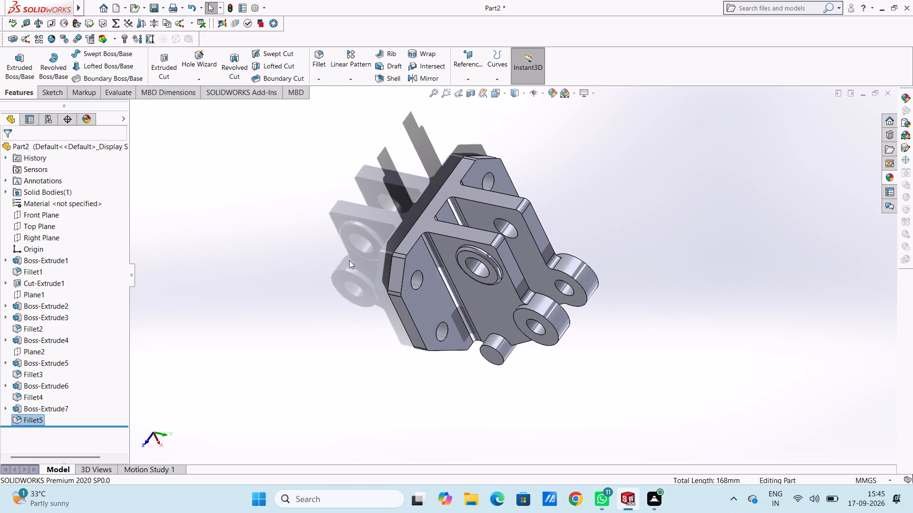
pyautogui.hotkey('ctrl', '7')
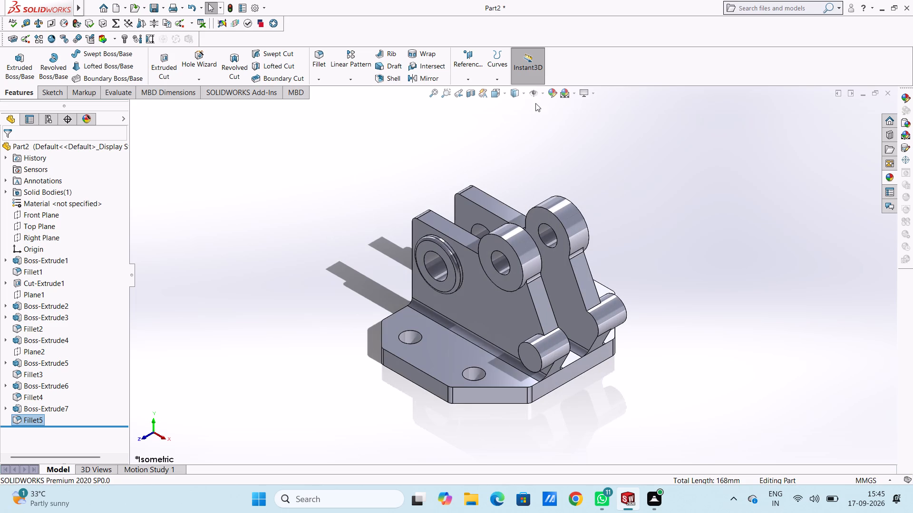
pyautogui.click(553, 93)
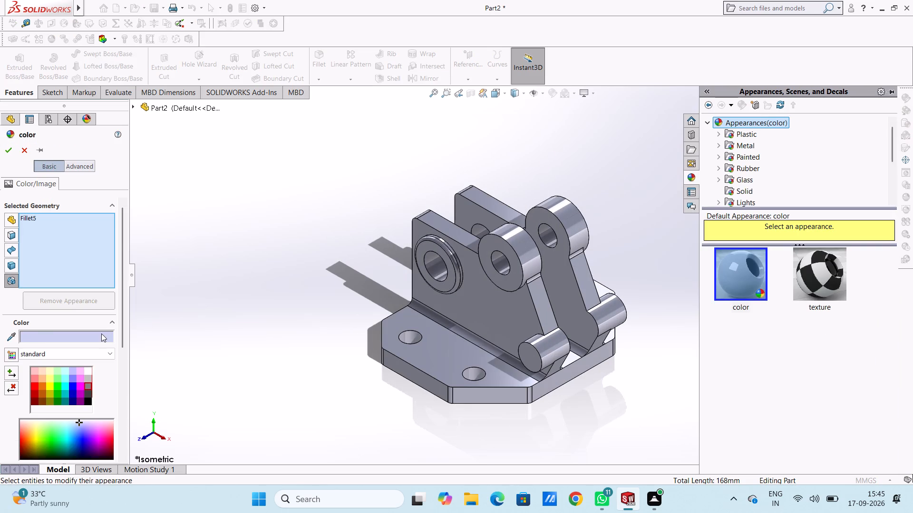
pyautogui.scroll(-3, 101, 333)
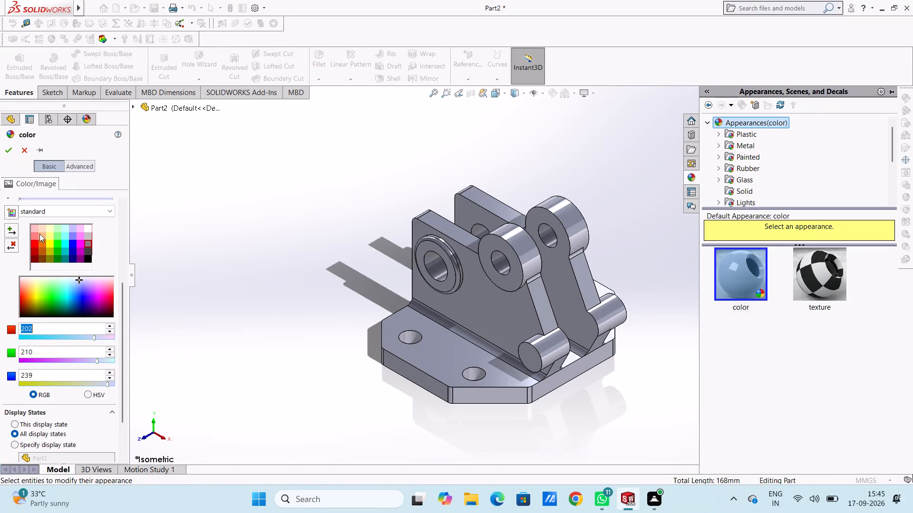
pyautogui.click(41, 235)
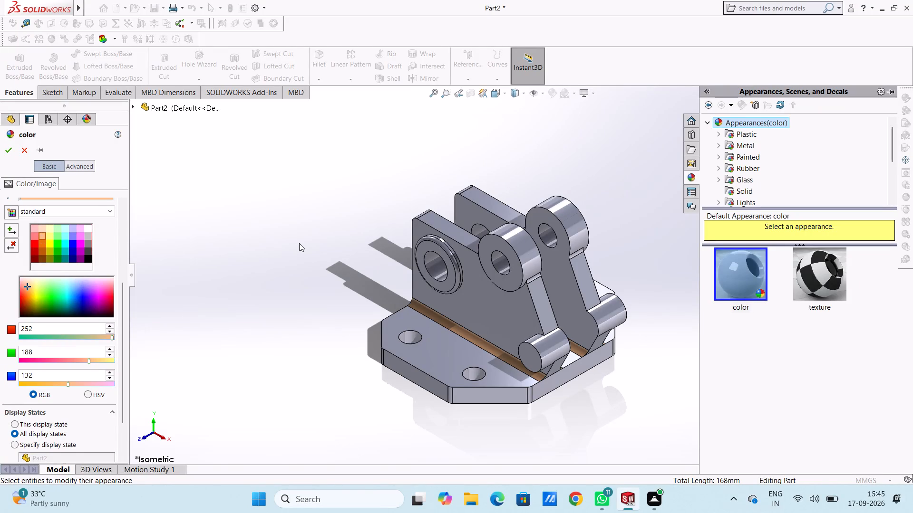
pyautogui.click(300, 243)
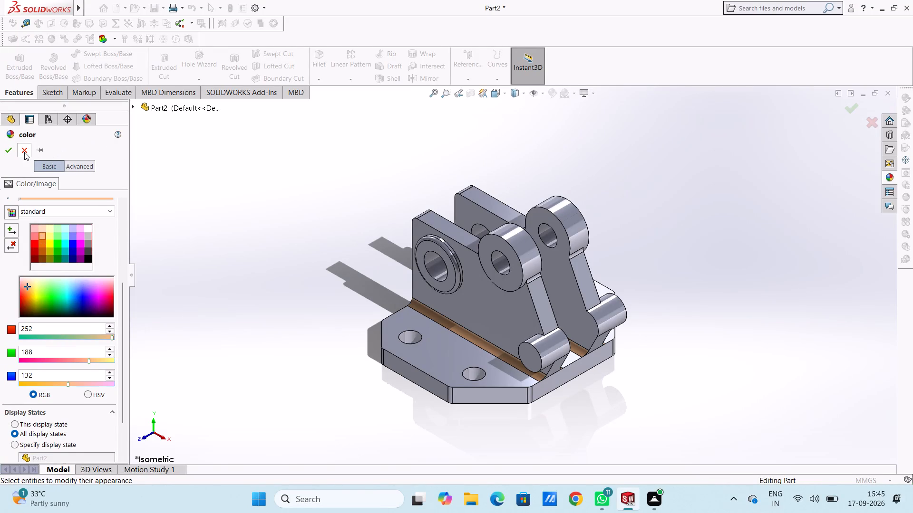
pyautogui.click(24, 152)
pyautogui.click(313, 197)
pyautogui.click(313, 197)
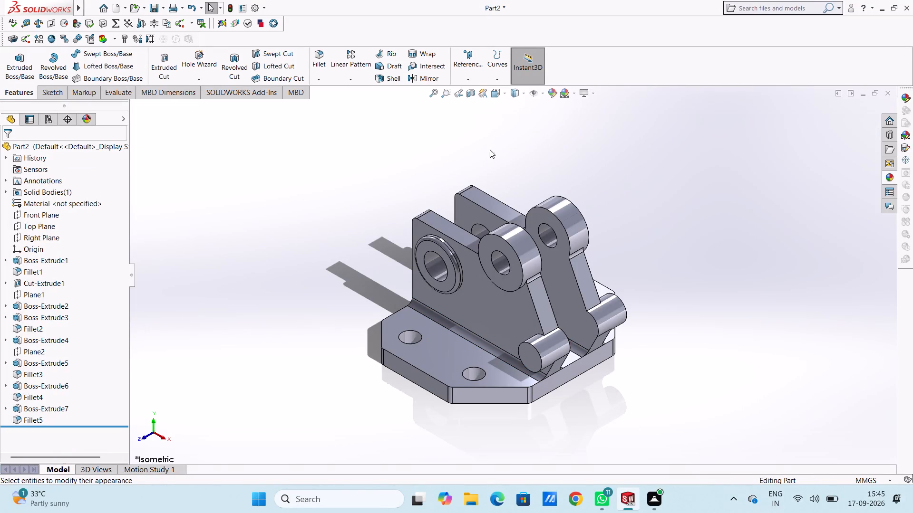
# Apply an orange colour from the standard swatches to the whole part.
pyautogui.click(554, 94)
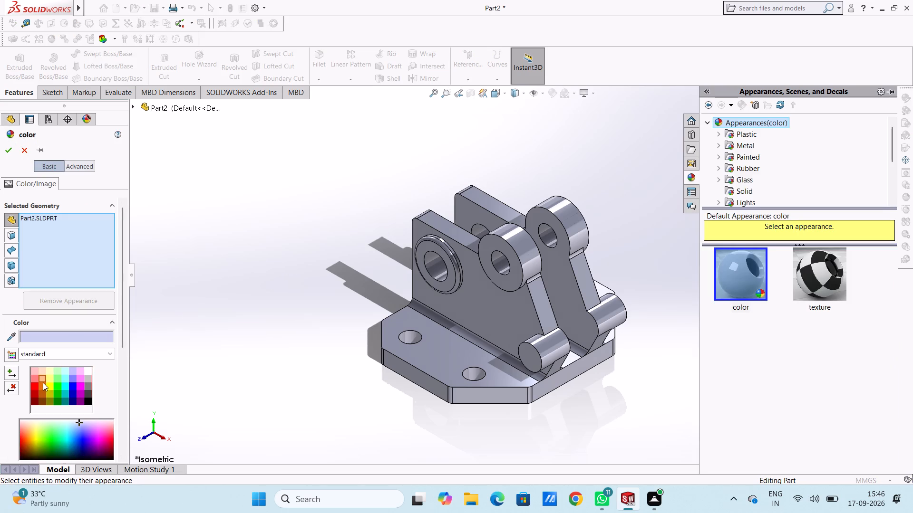
pyautogui.click(41, 378)
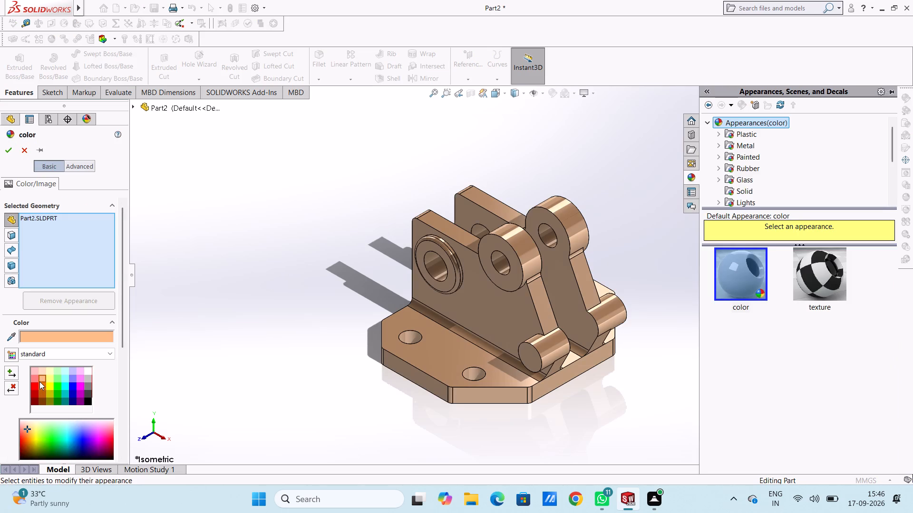
pyautogui.click(39, 384)
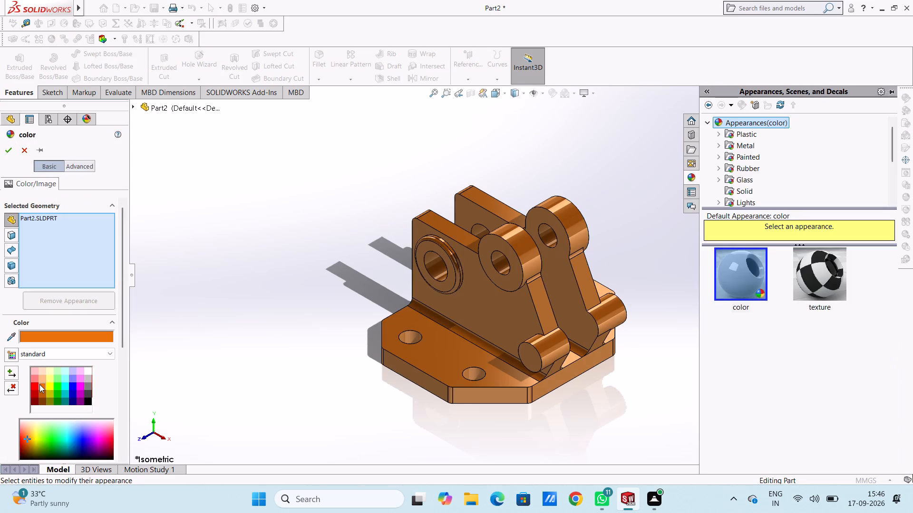
pyautogui.click(8, 153)
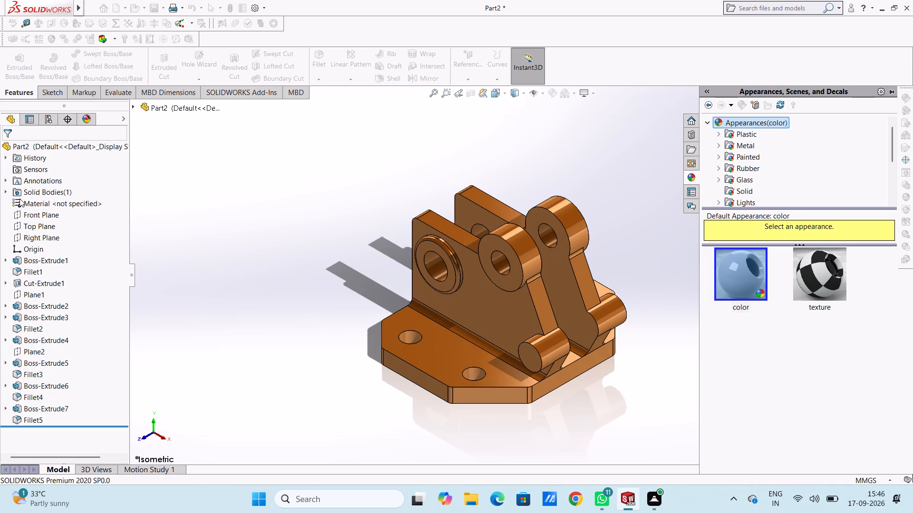
pyautogui.click(223, 228)
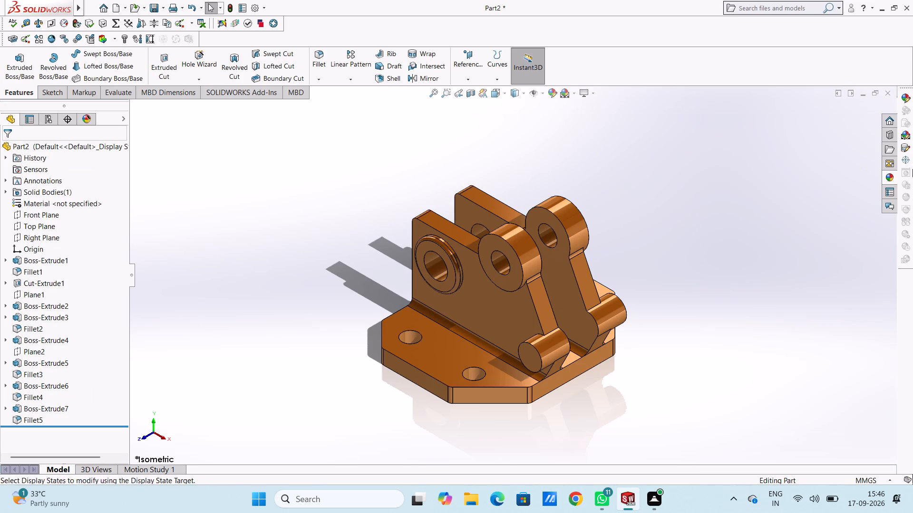
# Apply the chromium plate metal appearance to the bore face of the large plain boss on the first upright.
pyautogui.click(886, 182)
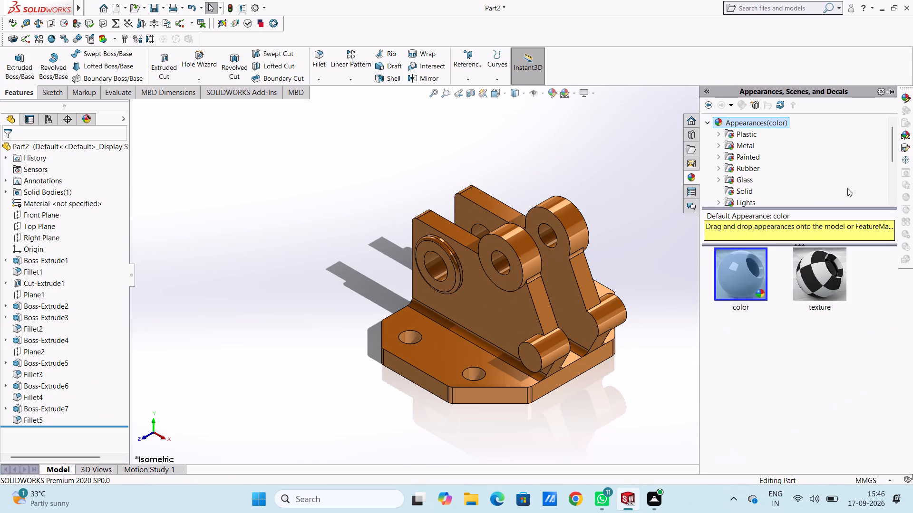
pyautogui.click(738, 145)
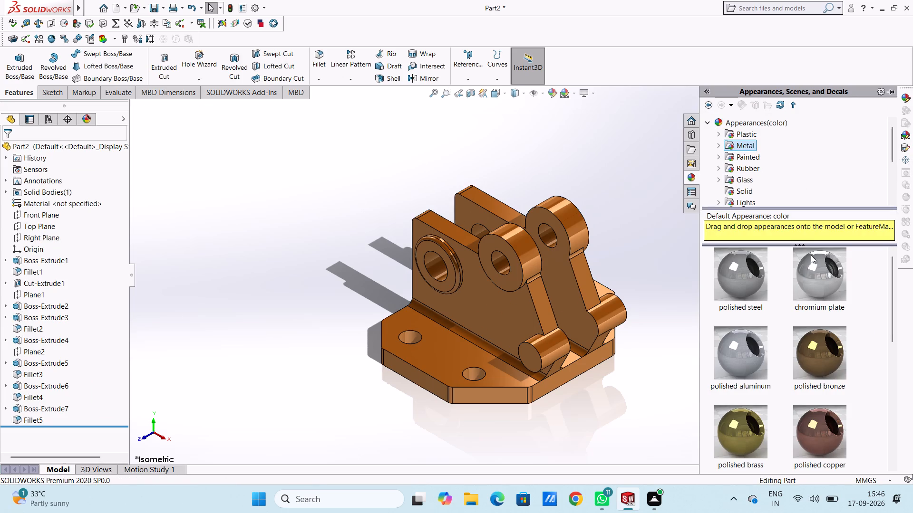
pyautogui.moveTo(817, 276); pyautogui.dragTo(631, 277)
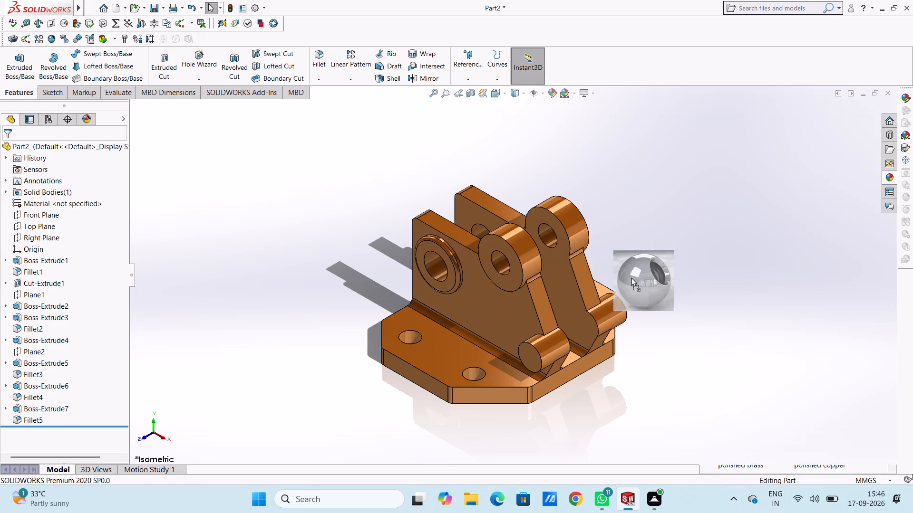
pyautogui.moveTo(631, 277); pyautogui.dragTo(502, 253)
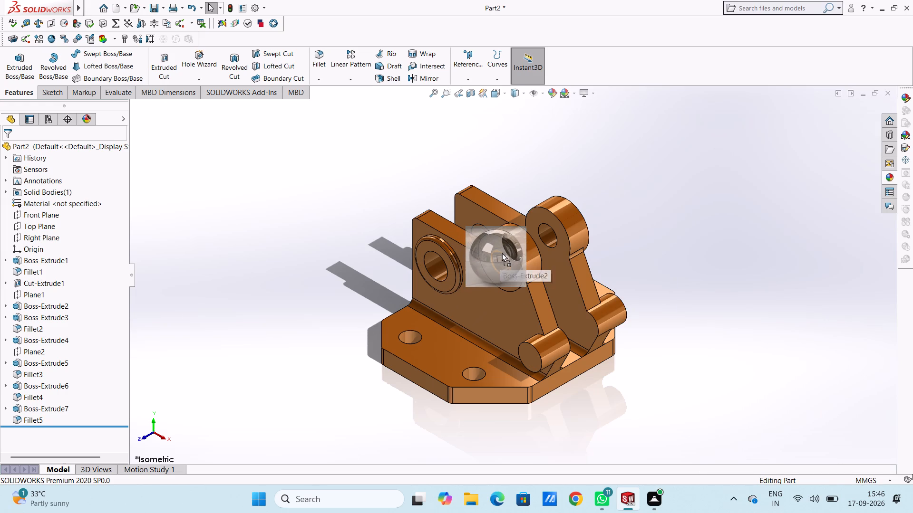
pyautogui.moveTo(502, 253); pyautogui.dragTo(501, 251)
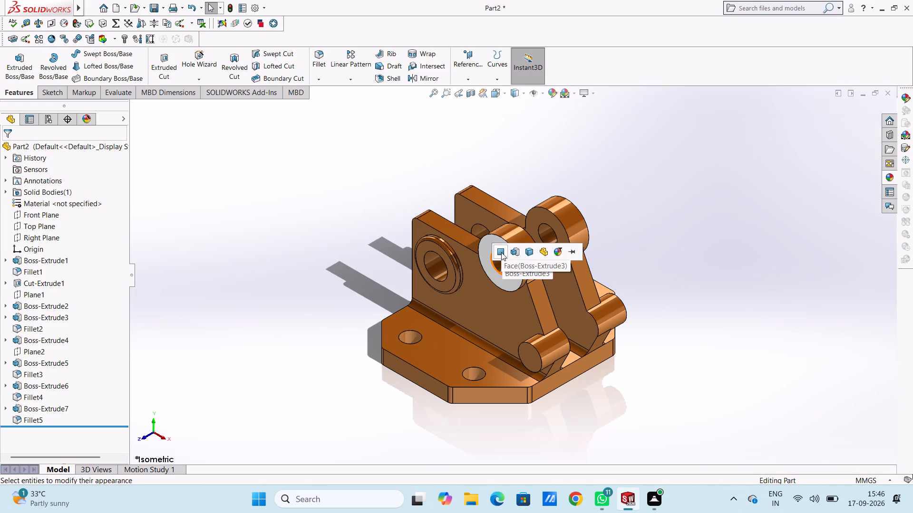
pyautogui.scroll(-3, 579, 261)
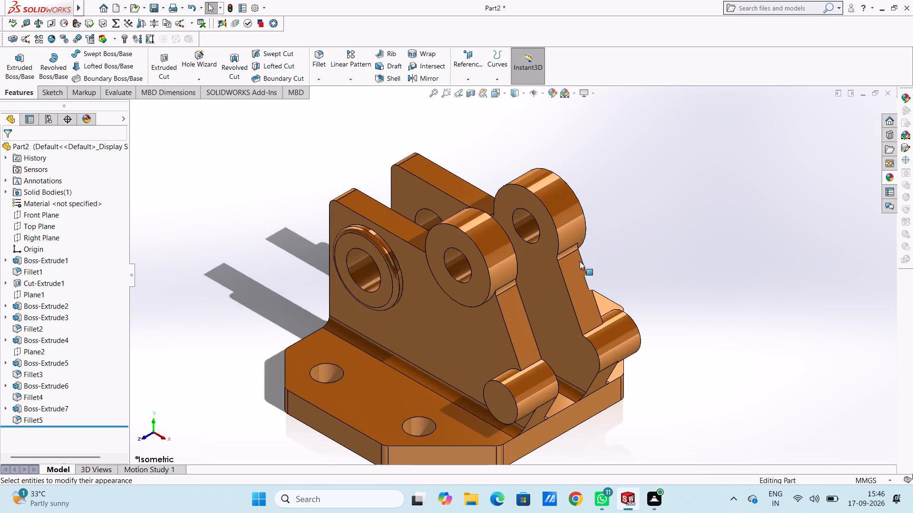
pyautogui.scroll(-1, 580, 261)
pyautogui.click(885, 176)
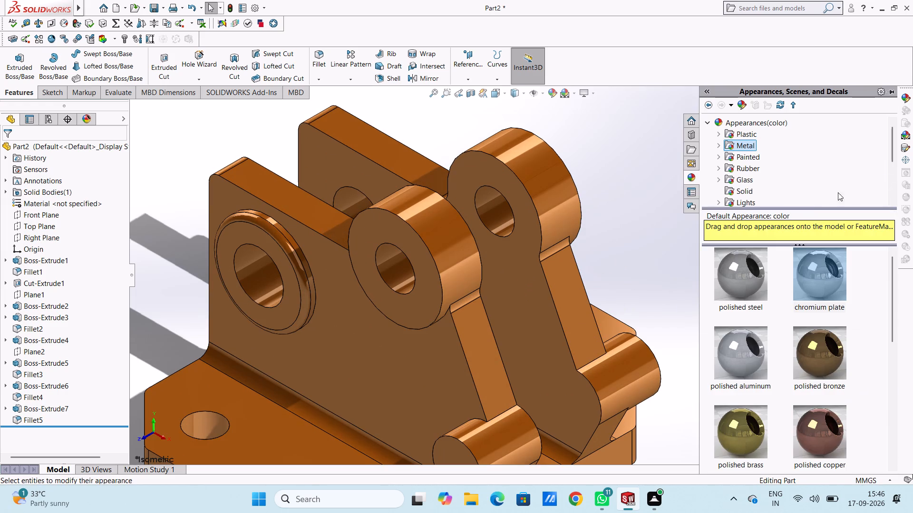
pyautogui.moveTo(816, 267); pyautogui.dragTo(388, 275)
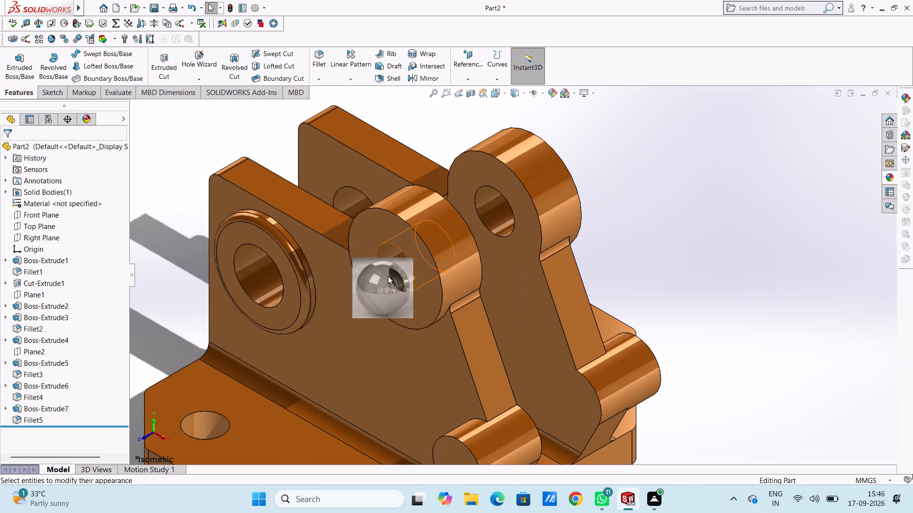
pyautogui.moveTo(388, 275); pyautogui.dragTo(389, 268)
pyautogui.click(388, 268)
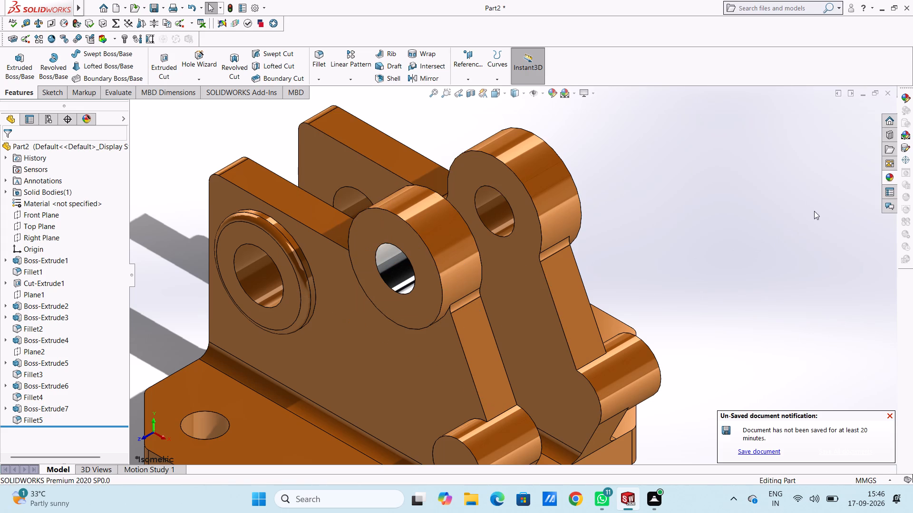
# Apply chromium plate to the bore faces of the second upright's large boss and the first upright's filleted ring.
pyautogui.click(891, 175)
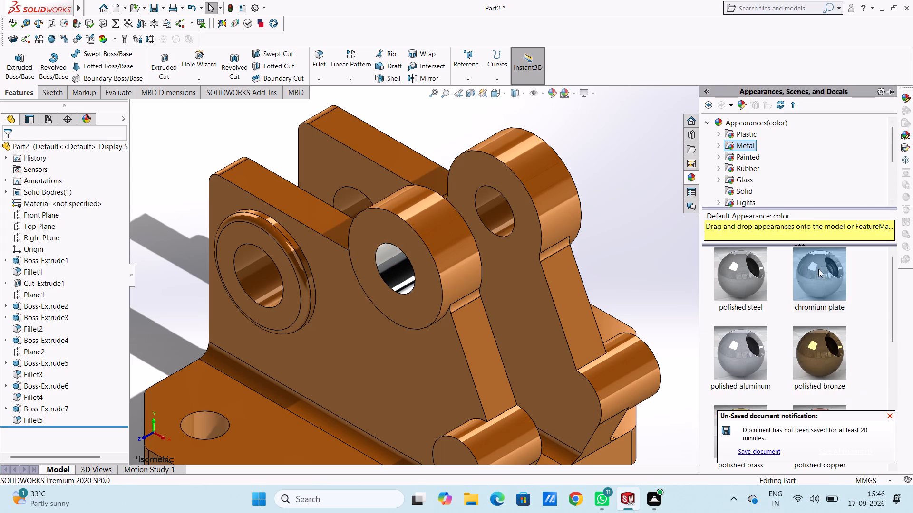
pyautogui.moveTo(820, 267); pyautogui.dragTo(489, 198)
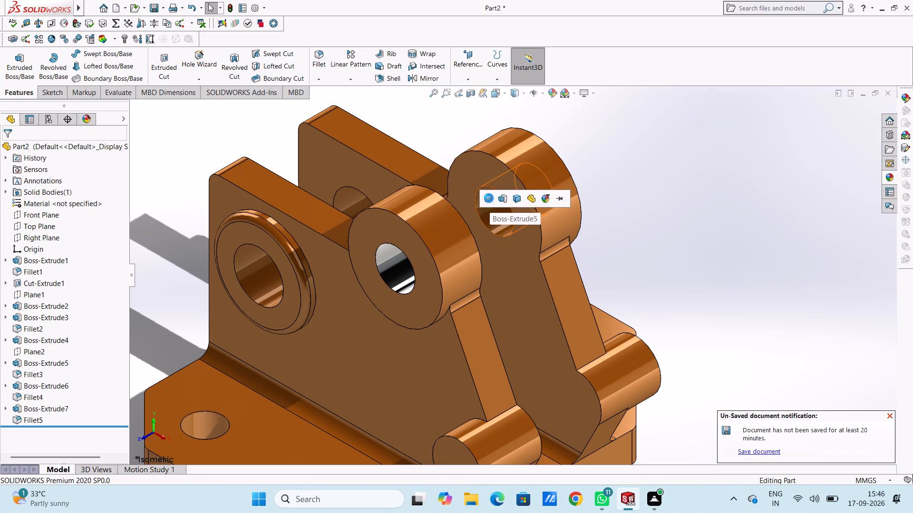
pyautogui.click(489, 198)
pyautogui.scroll(-5, 268, 284)
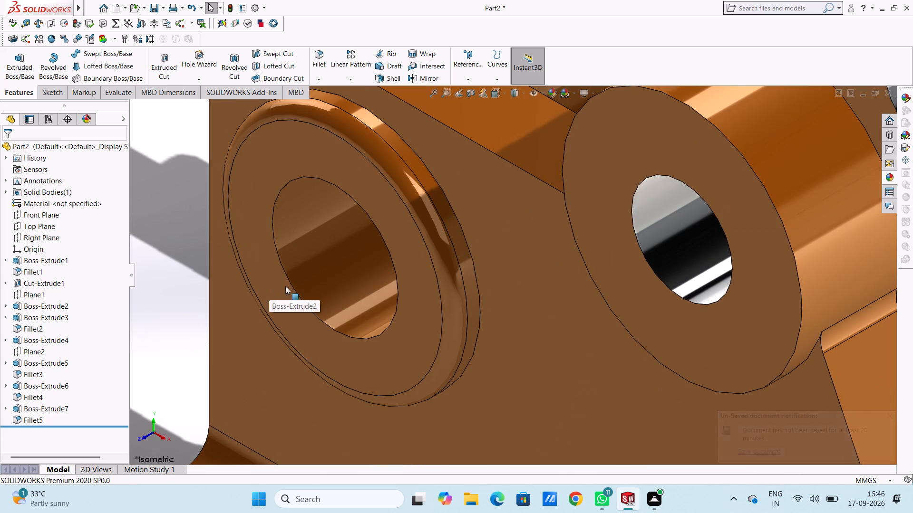
pyautogui.click(888, 174)
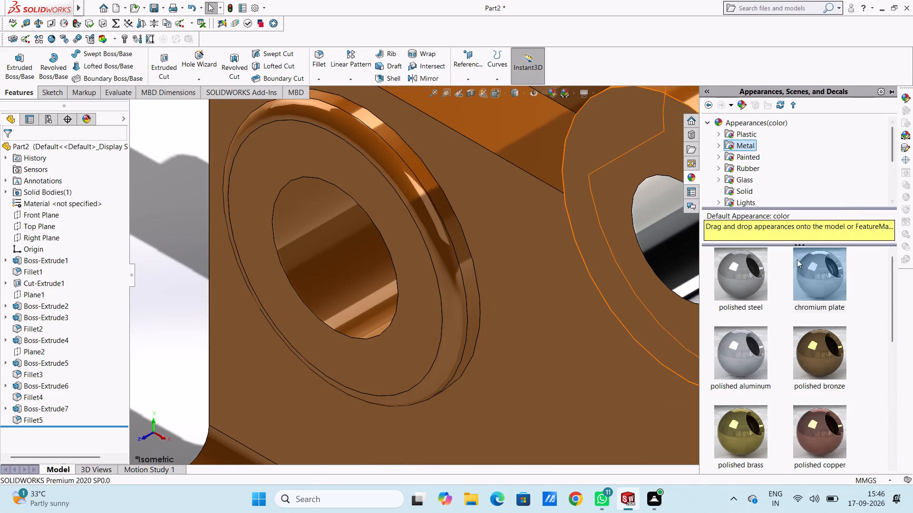
pyautogui.moveTo(817, 268); pyautogui.dragTo(311, 219)
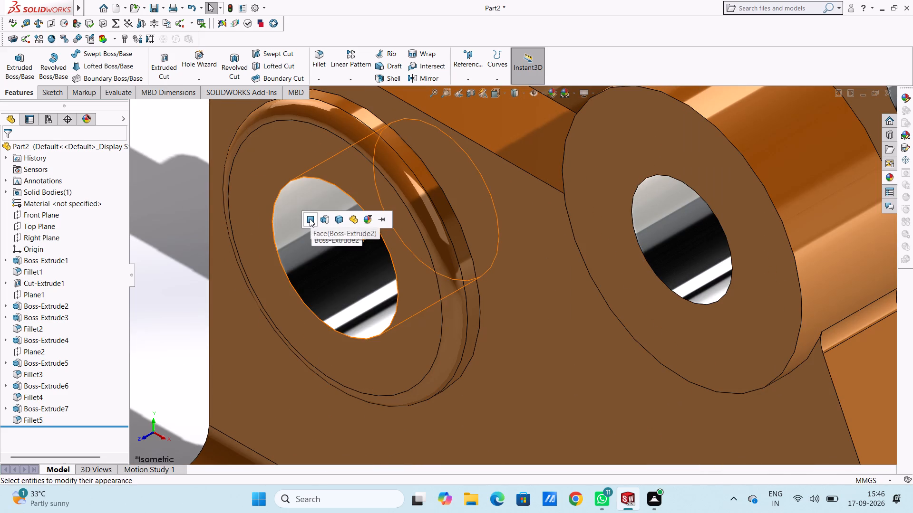
pyautogui.click(310, 218)
# Apply chromium plate to the inner faces of the two base plate holes beside the first upright's outer face.
pyautogui.scroll(5, 311, 223)
pyautogui.scroll(5, 339, 287)
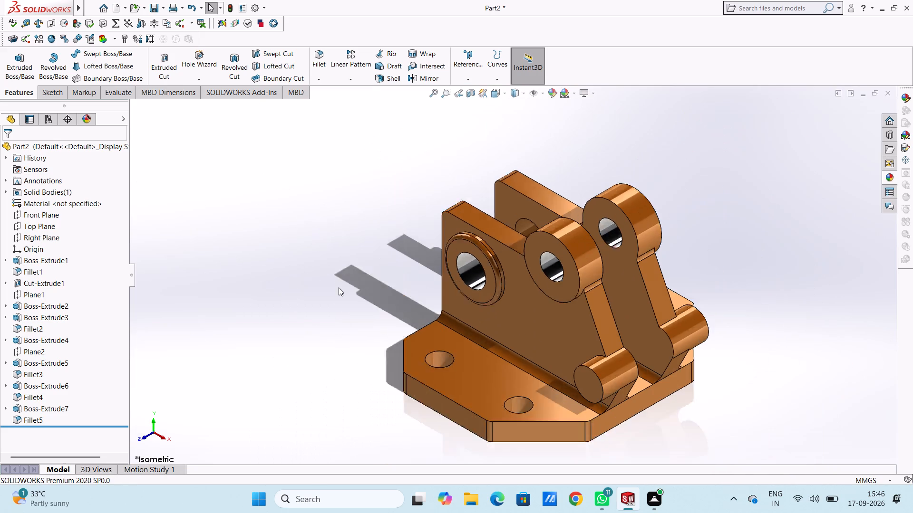
pyautogui.scroll(-6, 493, 328)
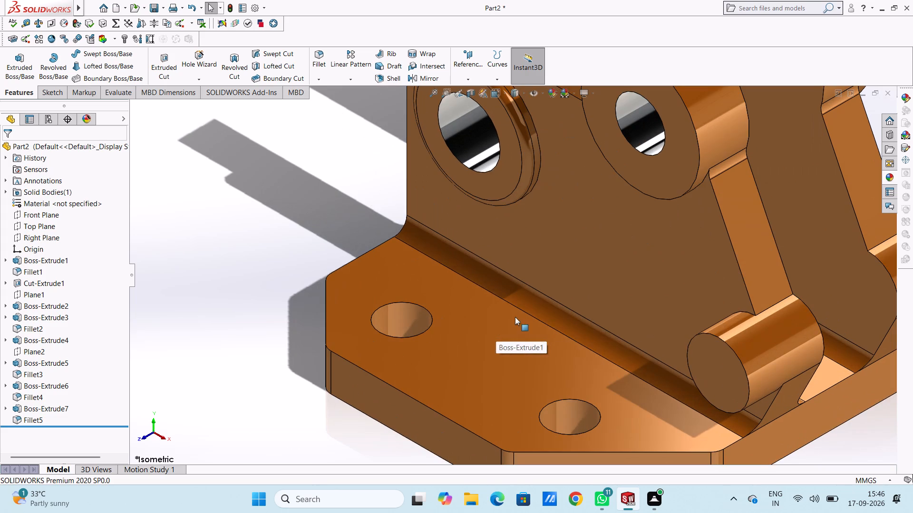
pyautogui.click(888, 174)
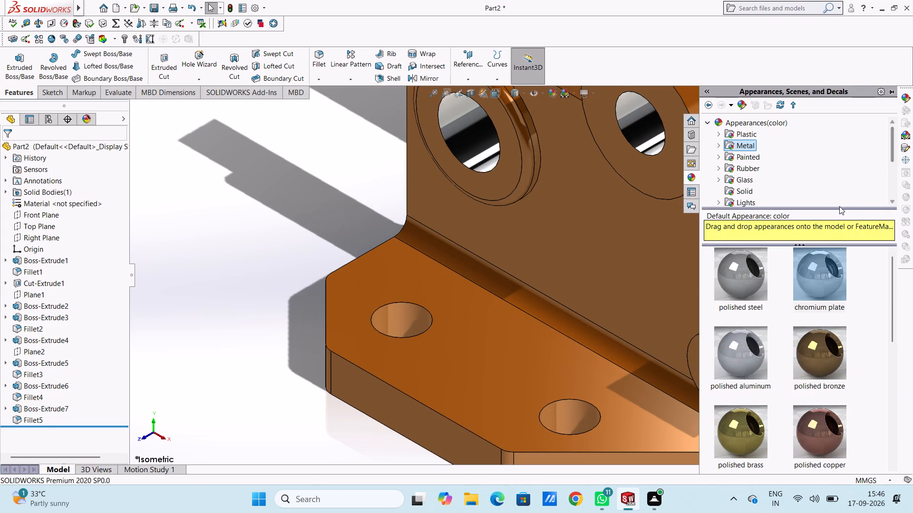
pyautogui.moveTo(812, 272); pyautogui.dragTo(570, 404)
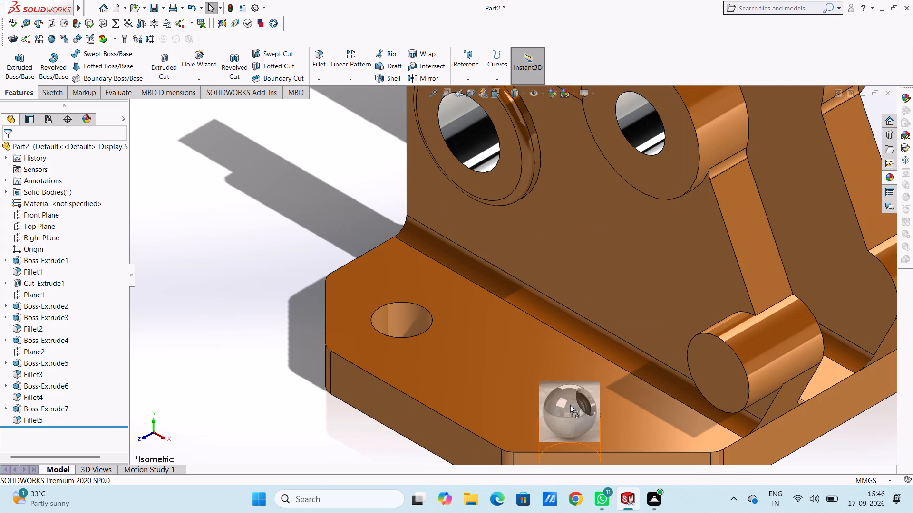
pyautogui.moveTo(570, 404); pyautogui.dragTo(569, 404)
pyautogui.click(569, 404)
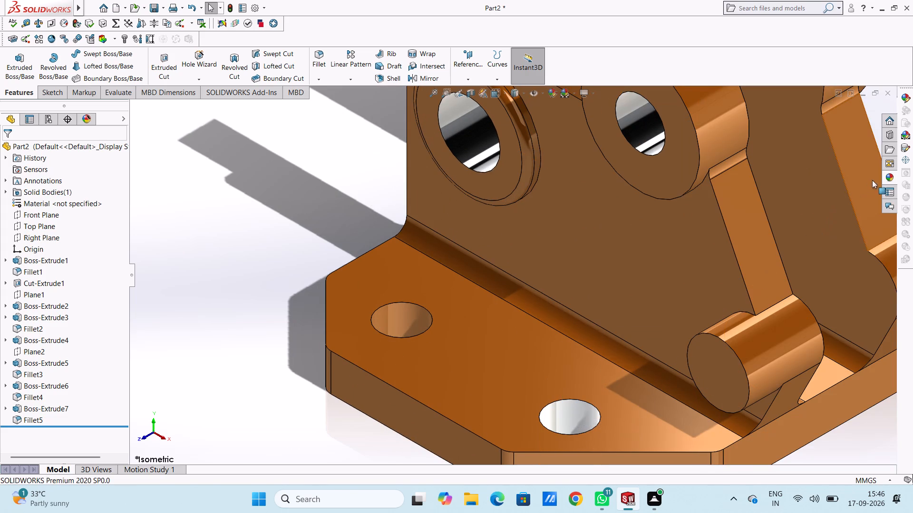
pyautogui.click(888, 176)
pyautogui.moveTo(804, 267); pyautogui.dragTo(387, 309)
pyautogui.click(387, 309)
pyautogui.scroll(6, 389, 313)
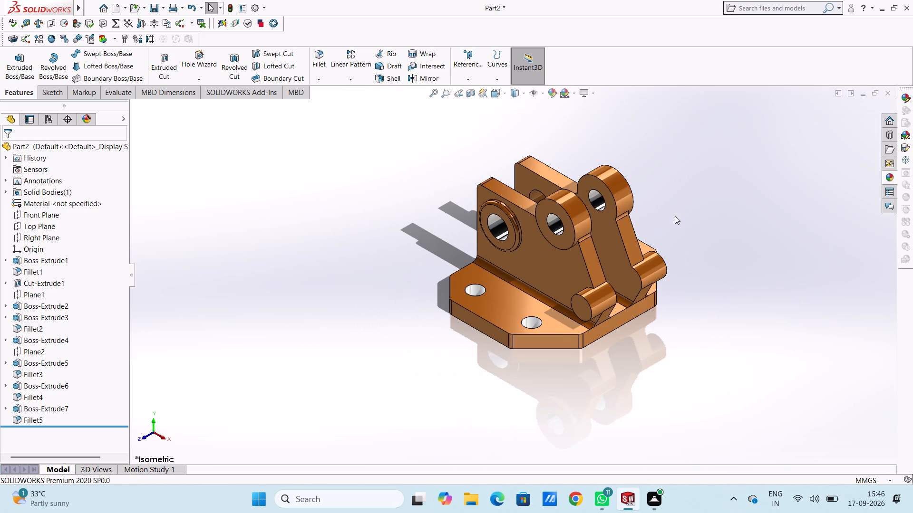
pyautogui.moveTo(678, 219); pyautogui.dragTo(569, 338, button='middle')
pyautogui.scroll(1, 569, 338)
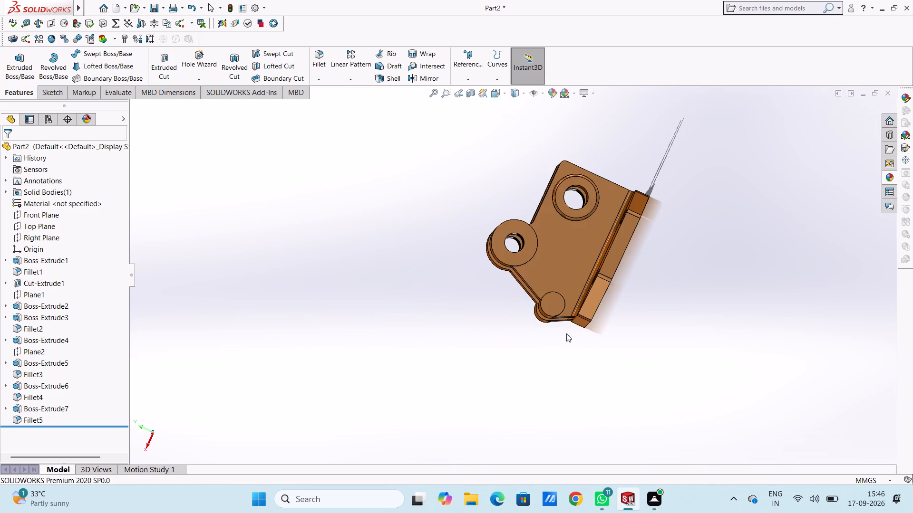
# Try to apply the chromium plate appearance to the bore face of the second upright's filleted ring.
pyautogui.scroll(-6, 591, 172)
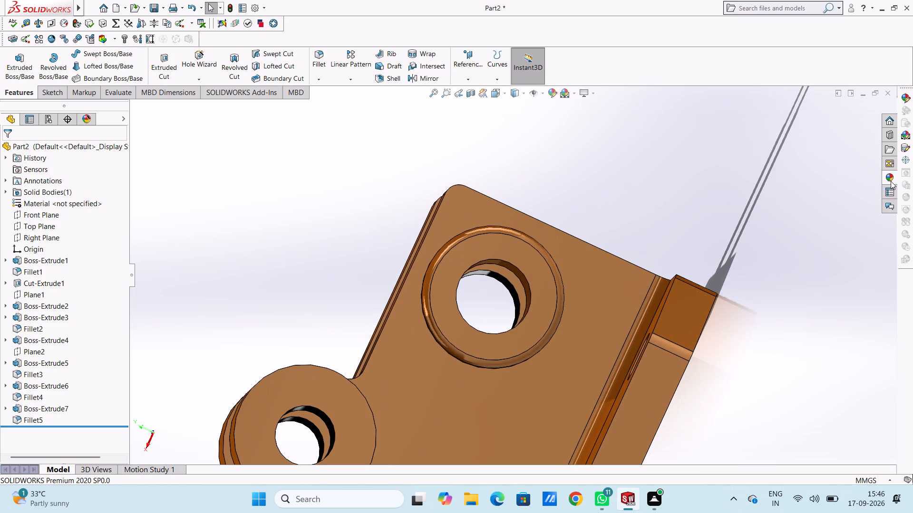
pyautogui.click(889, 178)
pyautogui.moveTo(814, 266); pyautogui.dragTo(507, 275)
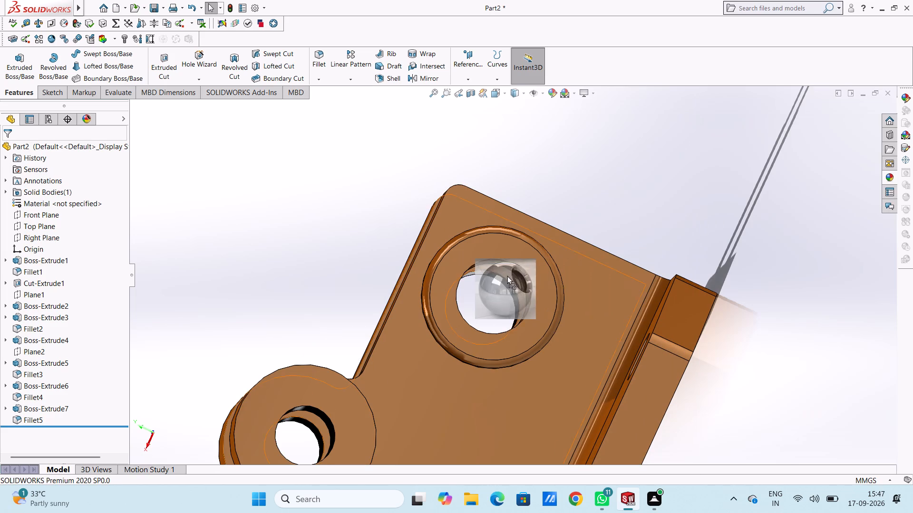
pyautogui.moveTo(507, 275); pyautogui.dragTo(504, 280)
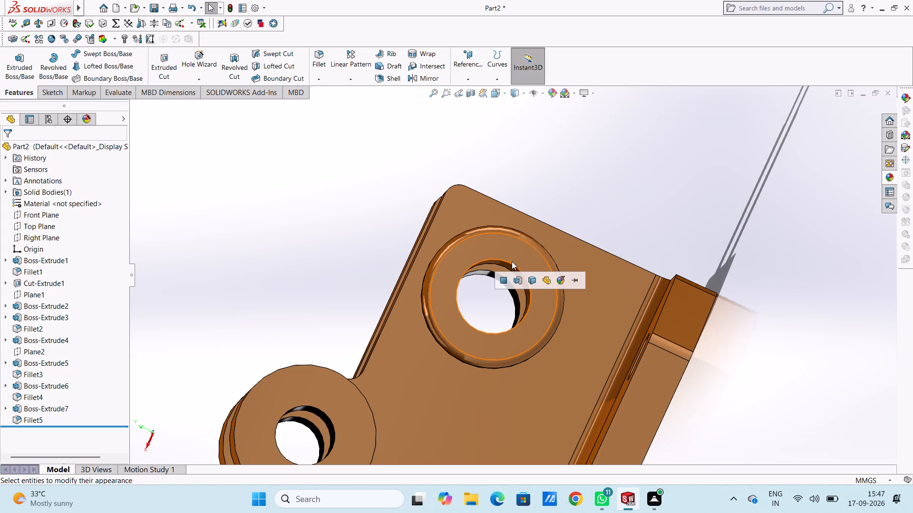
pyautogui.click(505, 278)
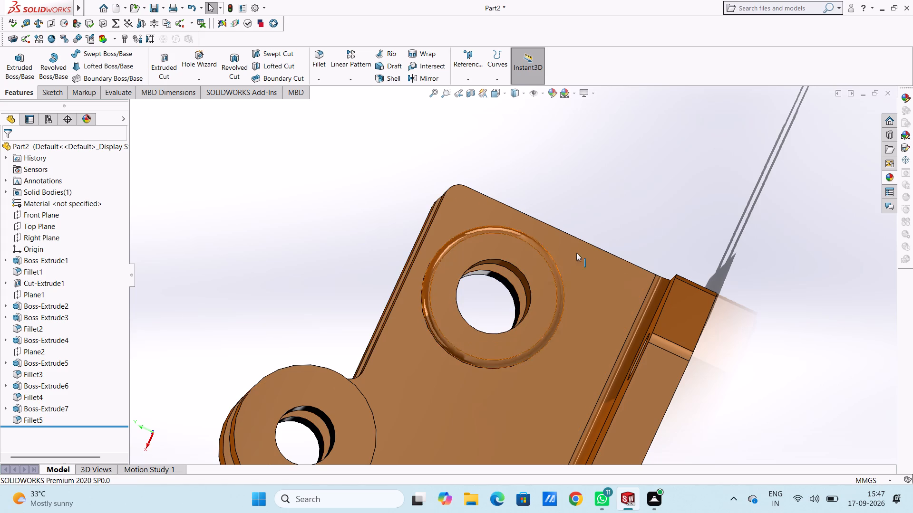
# Apply the chromium plate metal appearance to the bore face of the second upright's filleted ring.
pyautogui.moveTo(586, 216); pyautogui.dragTo(643, 220, button='middle')
pyautogui.scroll(-4, 533, 281)
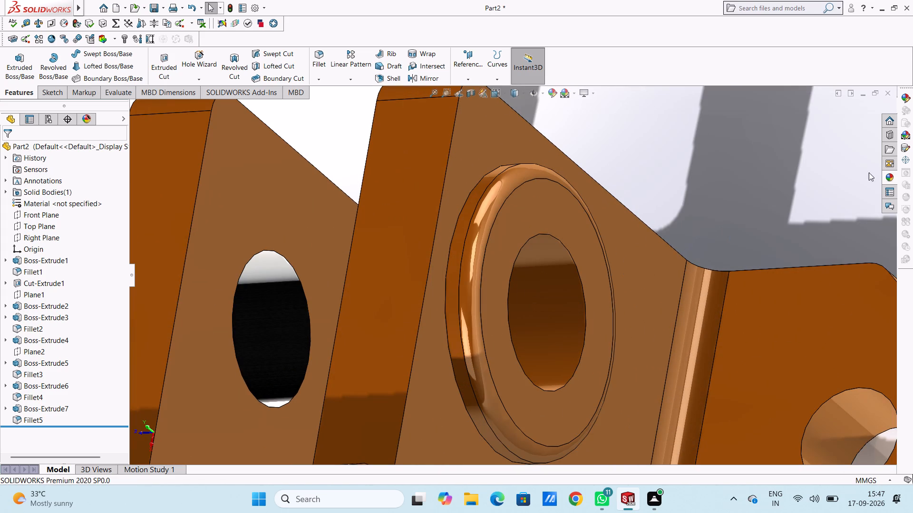
pyautogui.click(886, 178)
pyautogui.moveTo(821, 269); pyautogui.dragTo(821, 268)
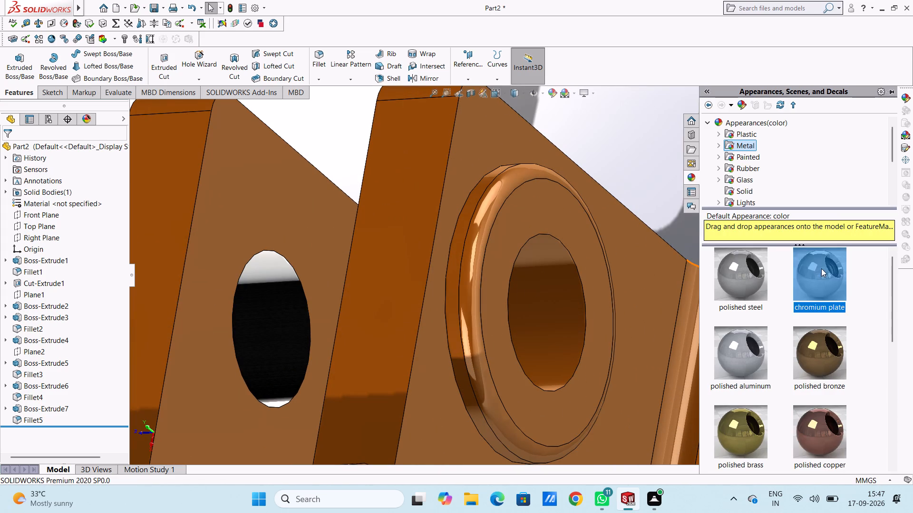
pyautogui.moveTo(821, 268); pyautogui.dragTo(571, 274)
pyautogui.click(571, 274)
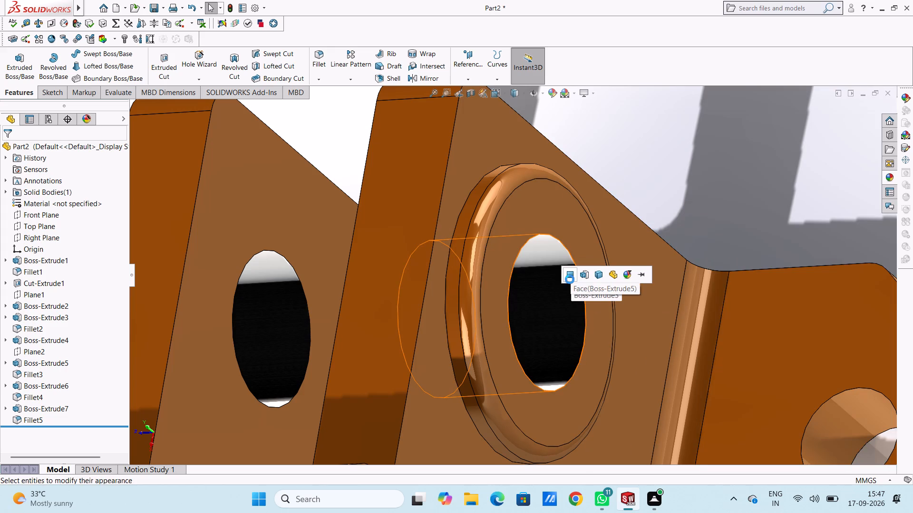
# Apply chromium plate to the inner faces of the two base plate holes beside the second upright's outer face.
pyautogui.scroll(7, 609, 298)
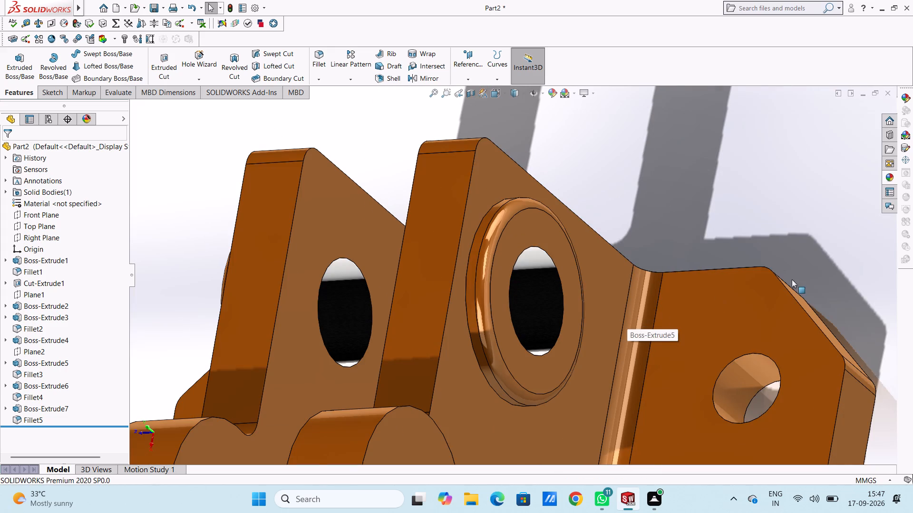
pyautogui.click(891, 180)
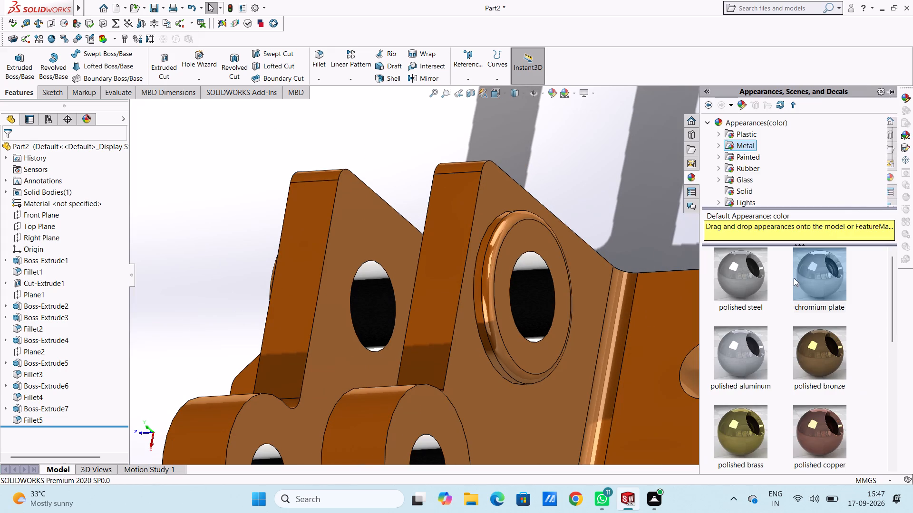
pyautogui.moveTo(816, 267); pyautogui.dragTo(702, 351)
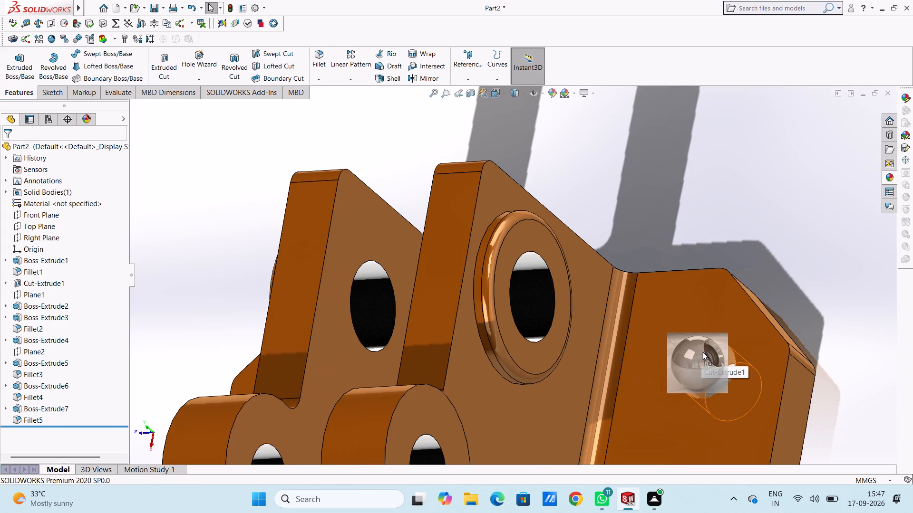
pyautogui.moveTo(702, 351); pyautogui.dragTo(707, 354)
pyautogui.click(707, 353)
pyautogui.scroll(6, 695, 362)
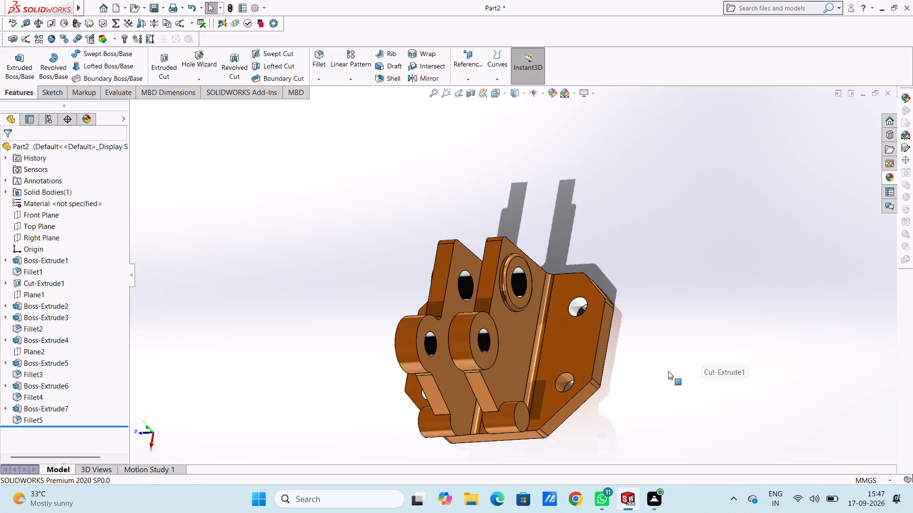
pyautogui.scroll(-6, 566, 373)
pyautogui.scroll(-5, 492, 335)
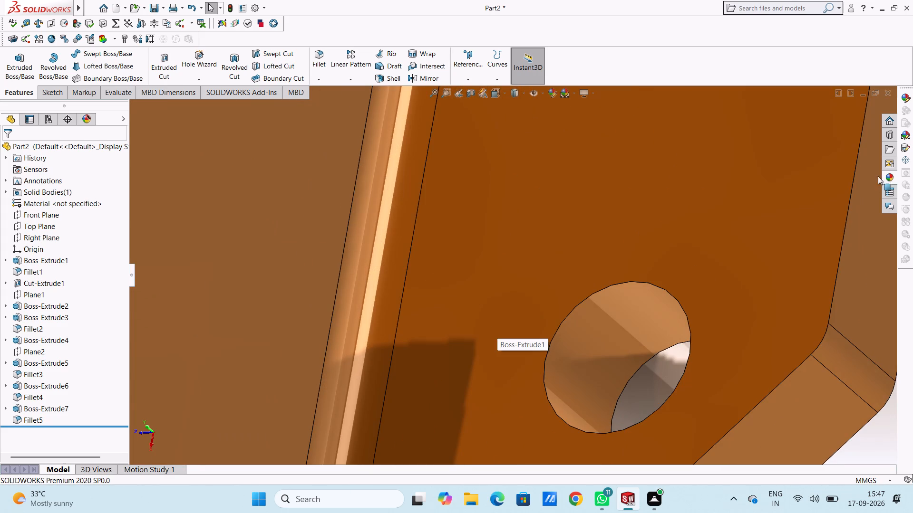
pyautogui.click(884, 179)
pyautogui.moveTo(823, 276); pyautogui.dragTo(627, 347)
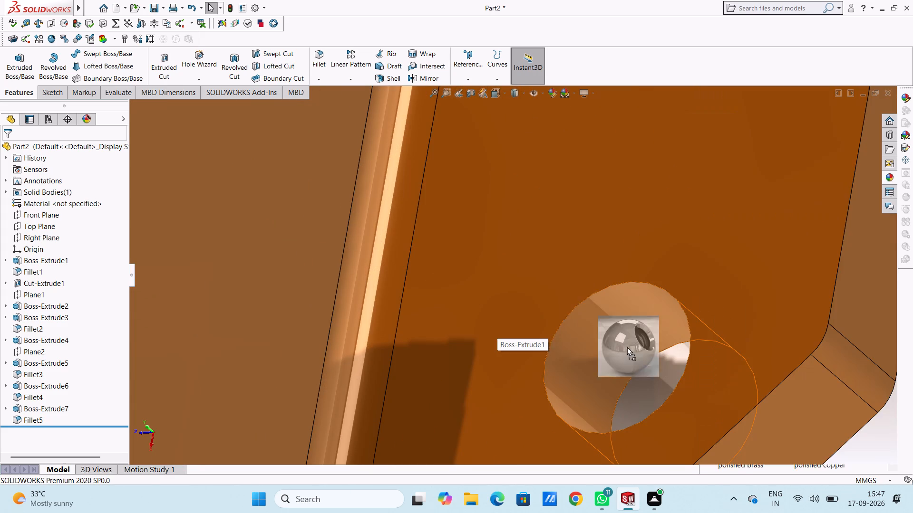
pyautogui.moveTo(627, 347); pyautogui.dragTo(605, 349)
pyautogui.click(603, 348)
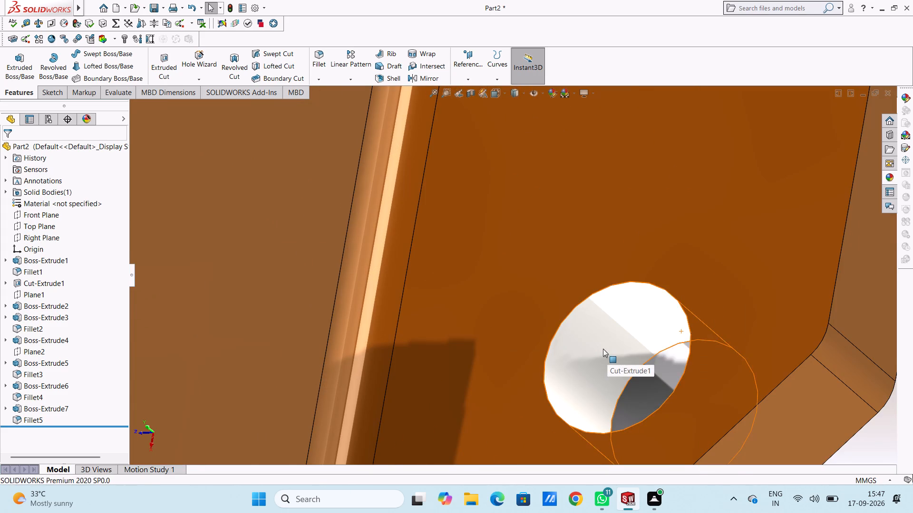
# Save the part in isometric view as "double lug support bracket" in the Documents folder, in SOLIDWORKS Part format.
pyautogui.scroll(9, 602, 349)
pyautogui.middleClick(603, 330)
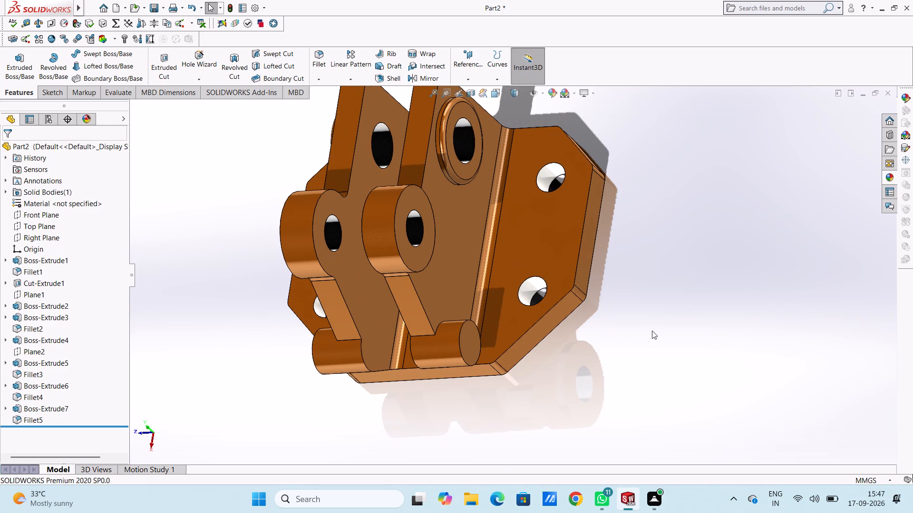
pyautogui.moveTo(653, 331); pyautogui.dragTo(725, 351, button='middle')
pyautogui.scroll(1, 725, 351)
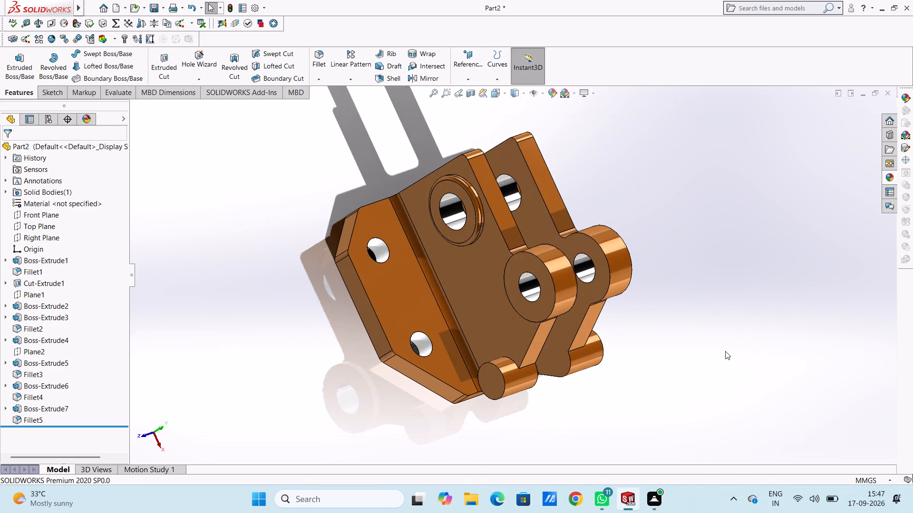
pyautogui.scroll(3, 721, 349)
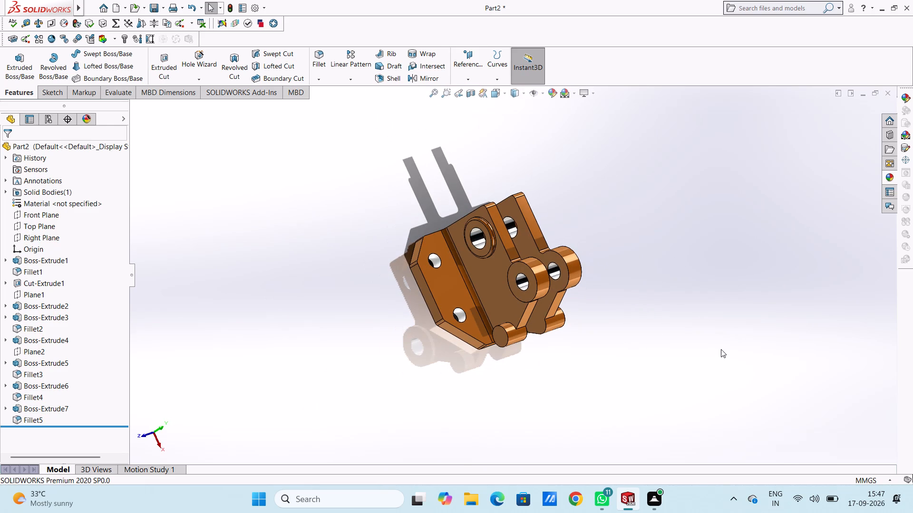
pyautogui.hotkey('ctrl', '7')
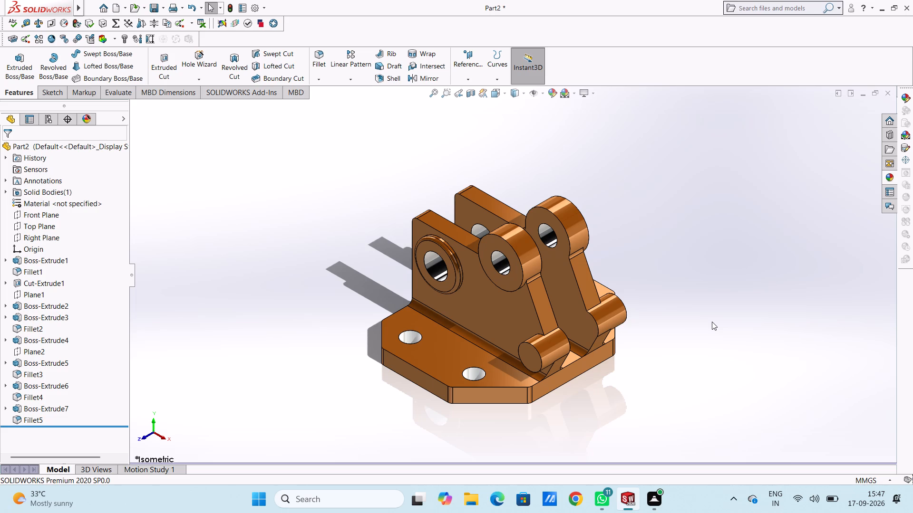
pyautogui.hotkey('ctrl', 's')
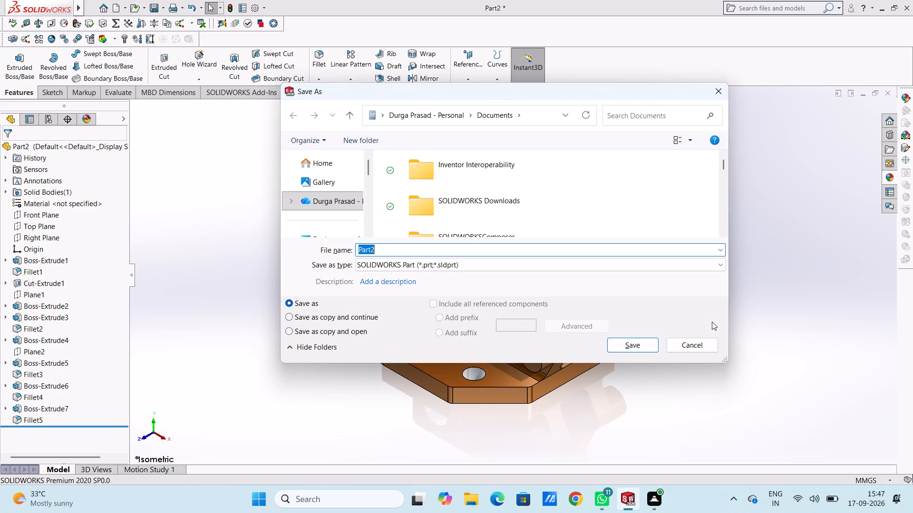
pyautogui.write('double')
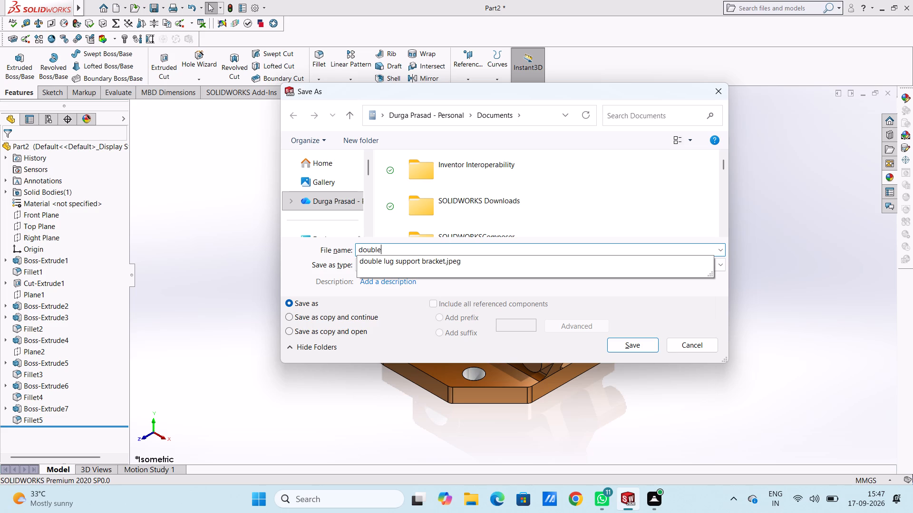
pyautogui.press('space')
pyautogui.write('lug')
pyautogui.press('space')
pyautogui.write('support')
pyautogui.press('space')
pyautogui.write('bracke')
pyautogui.press('t')
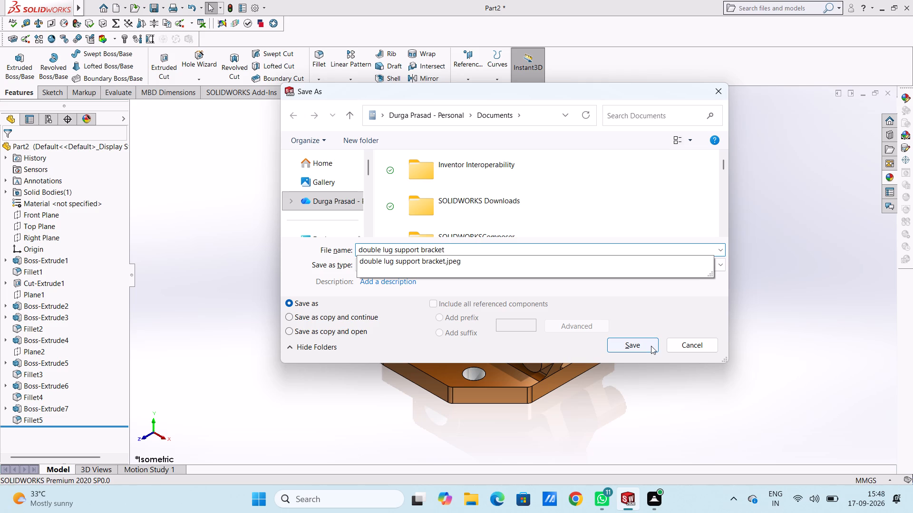
pyautogui.click(651, 346)
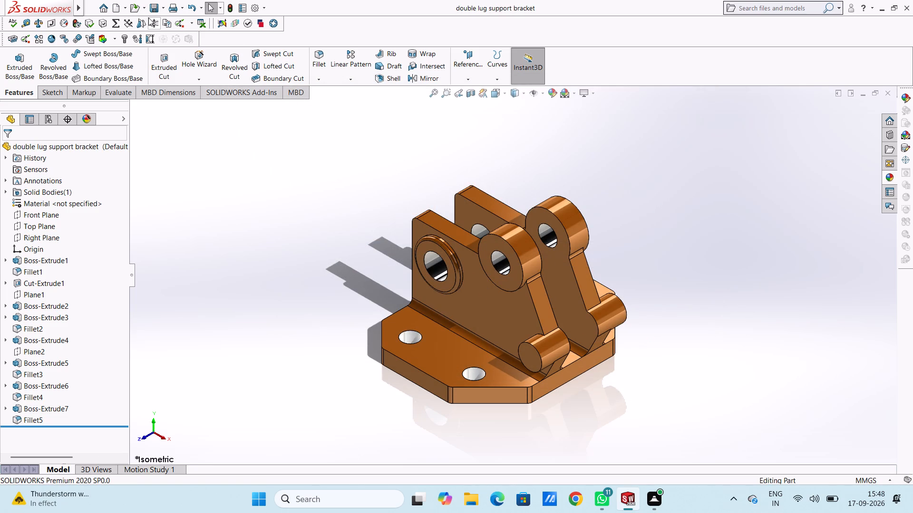
# Save a PDF version of the double lug support bracket under the same name in Documents.
pyautogui.click(163, 7)
pyautogui.click(171, 30)
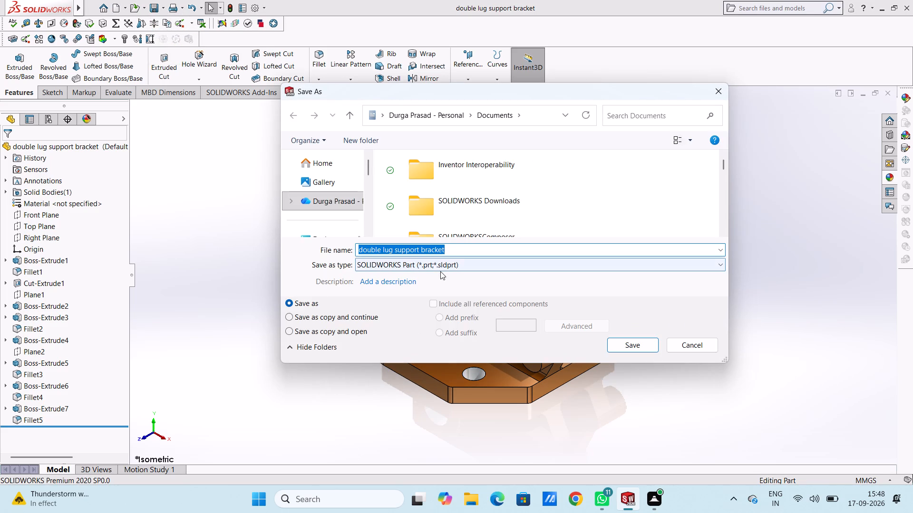
pyautogui.click(441, 268)
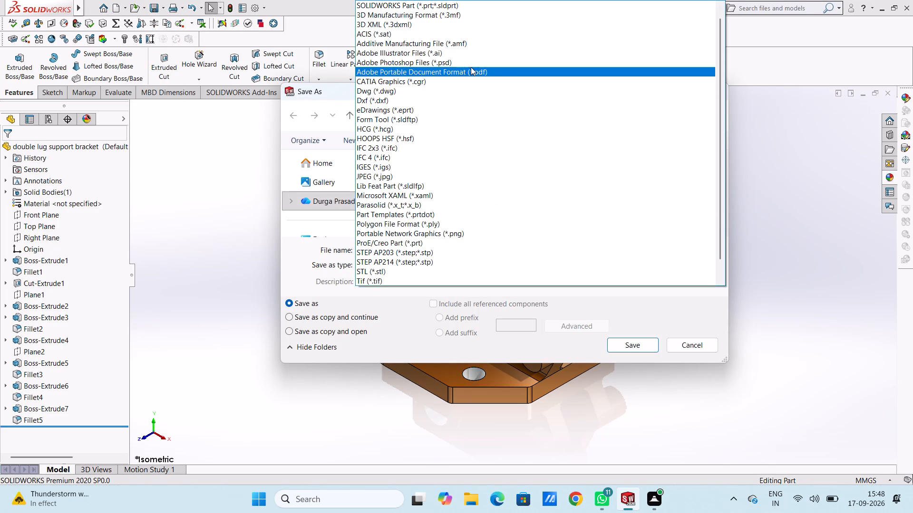
pyautogui.click(471, 67)
pyautogui.click(632, 367)
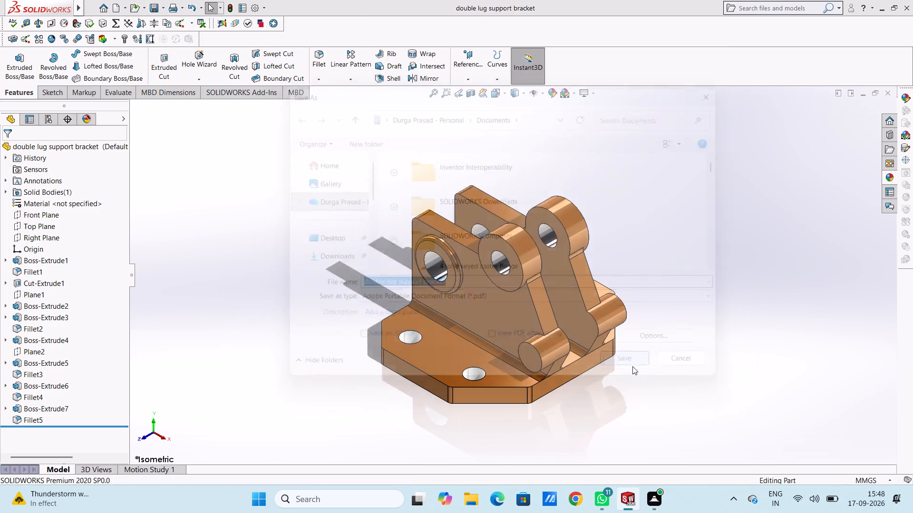